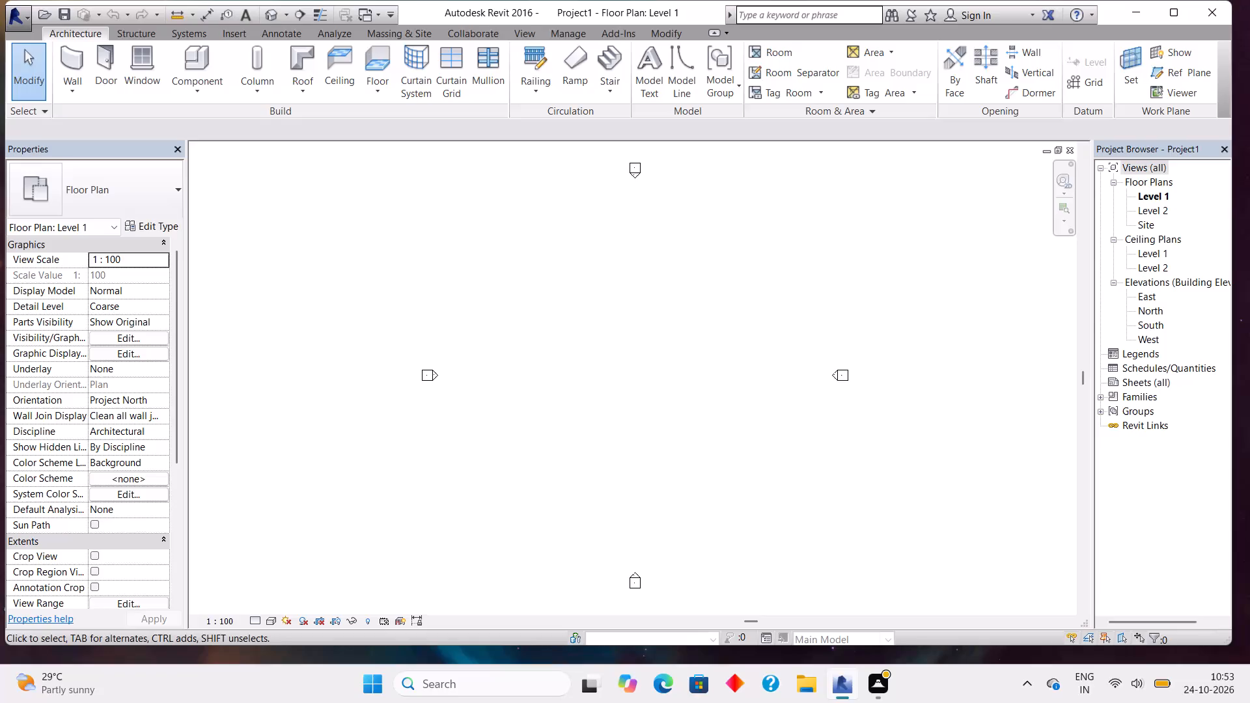
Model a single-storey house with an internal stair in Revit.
Start the Wall command with the Basic Wall type Generic - 150mm.
left_click(63, 71)
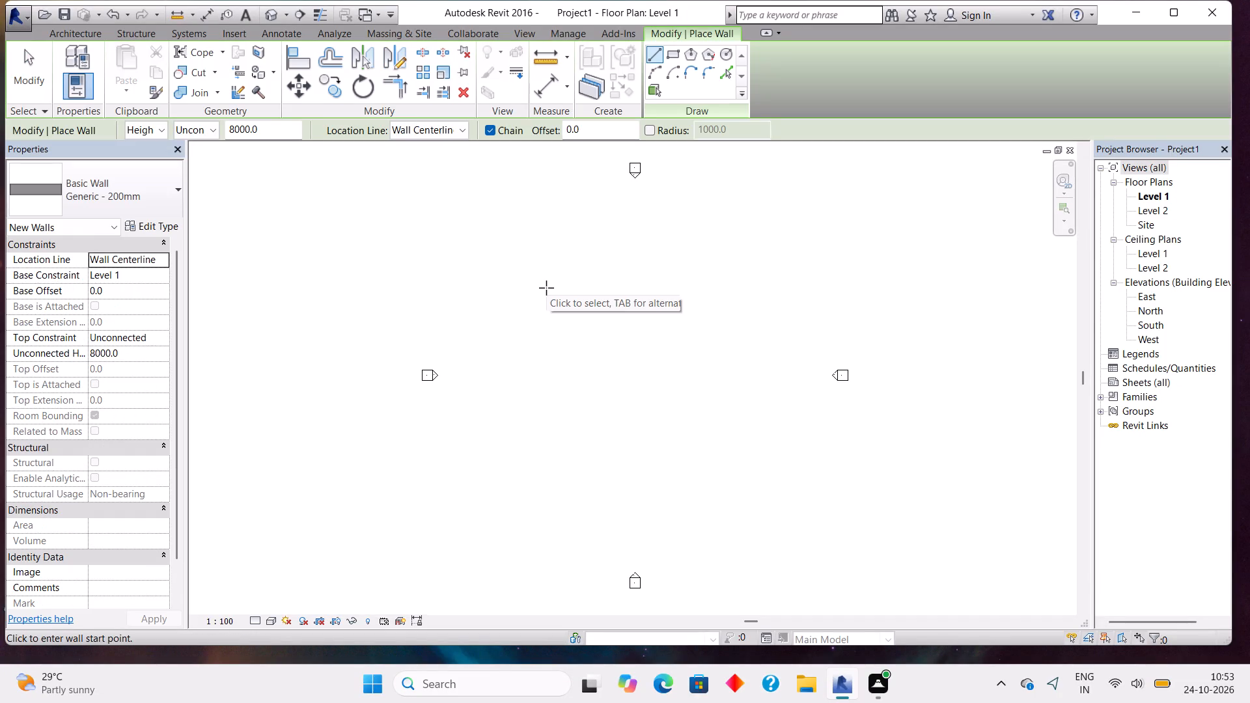
left_click(96, 198)
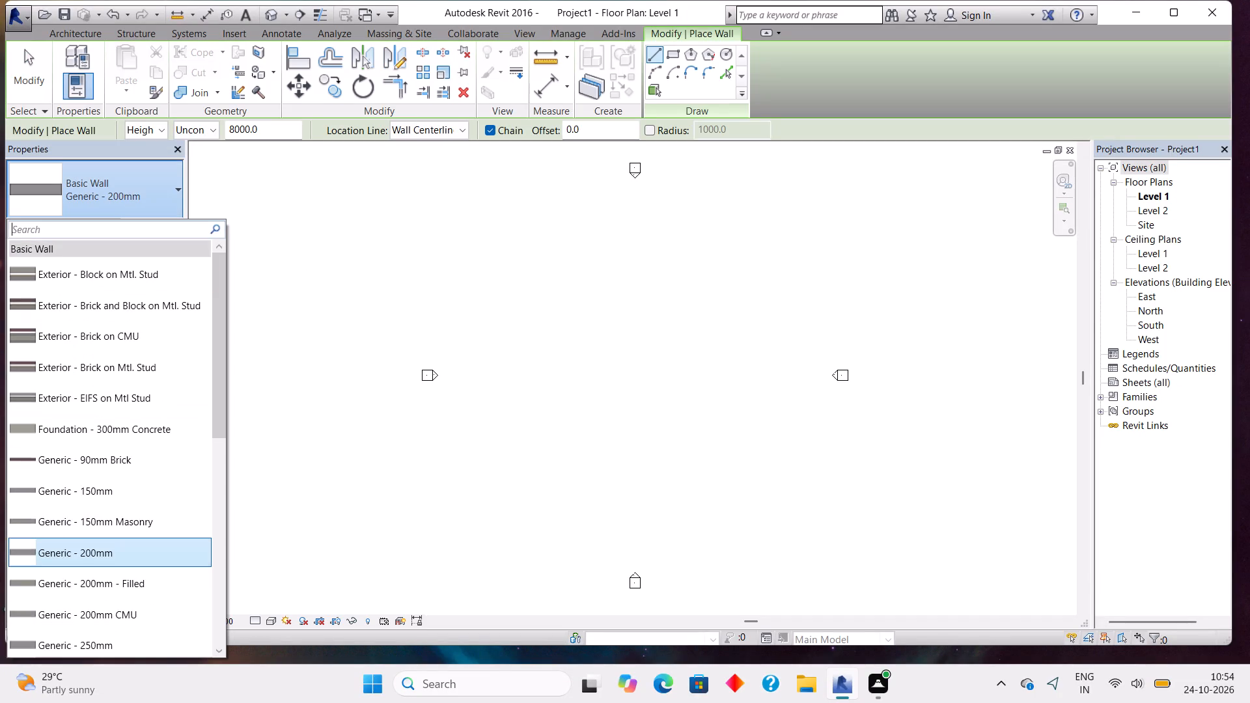
left_click(104, 485)
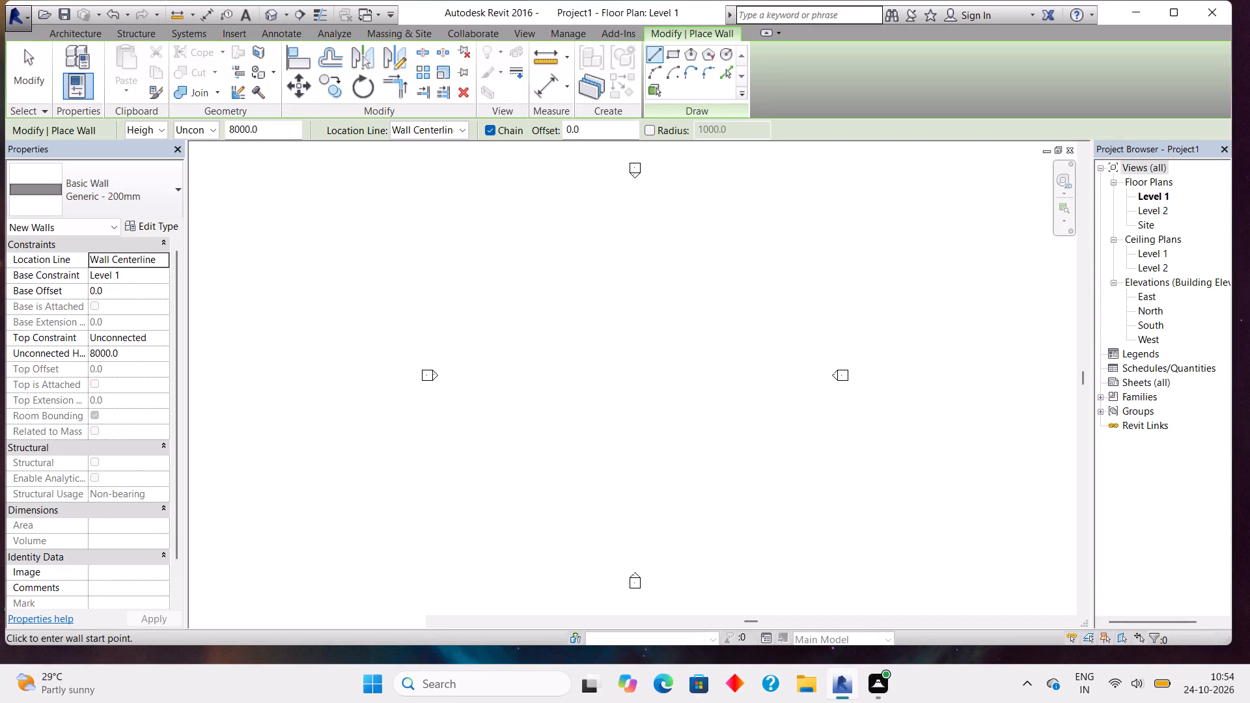
left_click(553, 295)
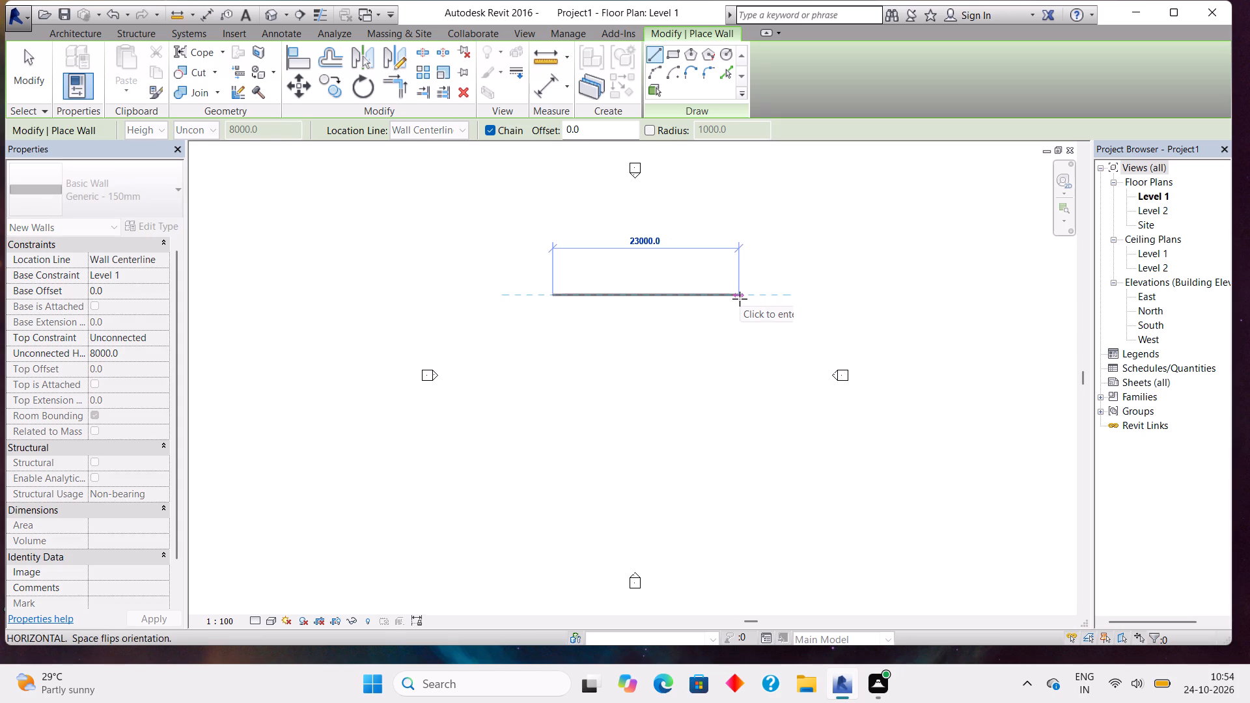
key("Escape")
Set the project's length units to feet and fractional inches, keeping rounding to the nearest 1/2".
type("UN")
left_click(710, 221)
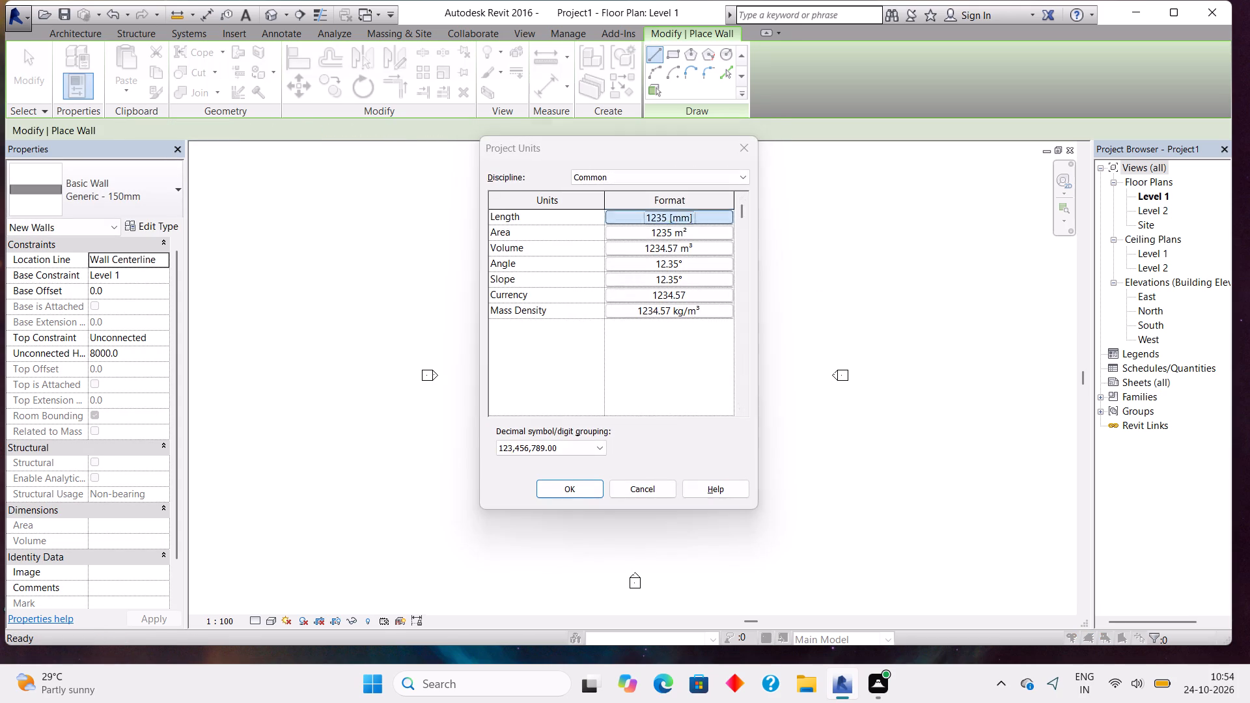
left_click(714, 242)
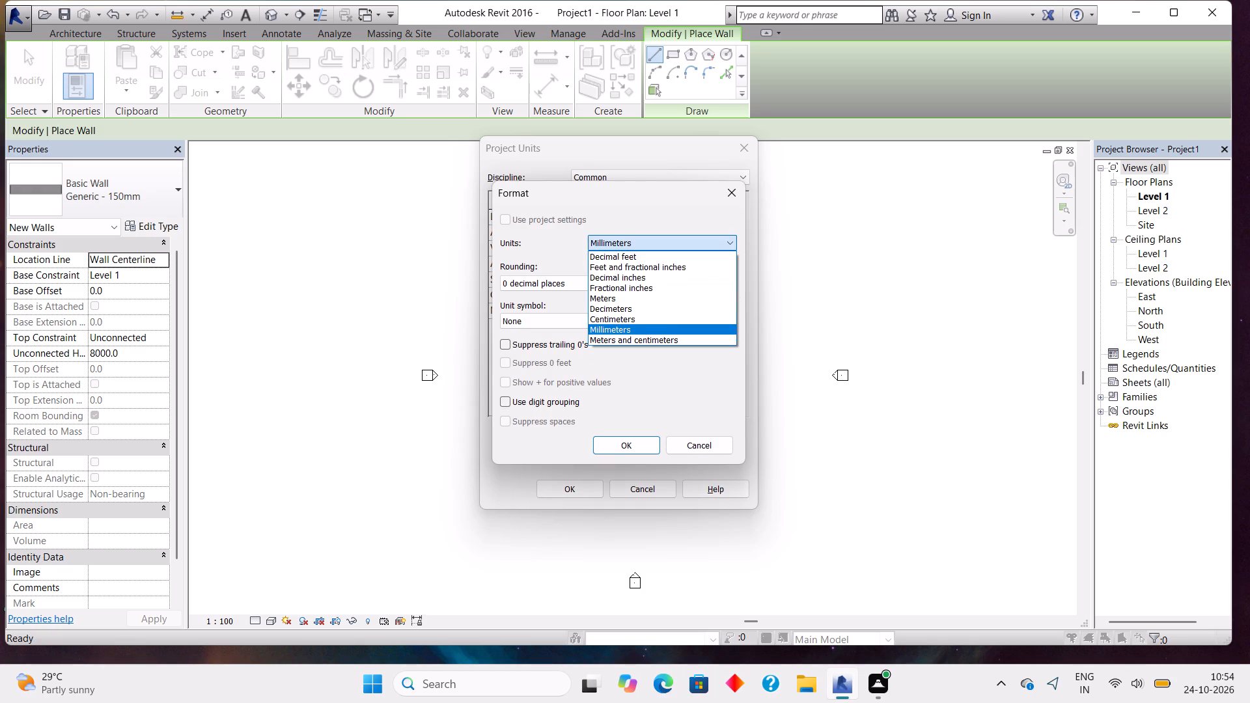
left_click(718, 269)
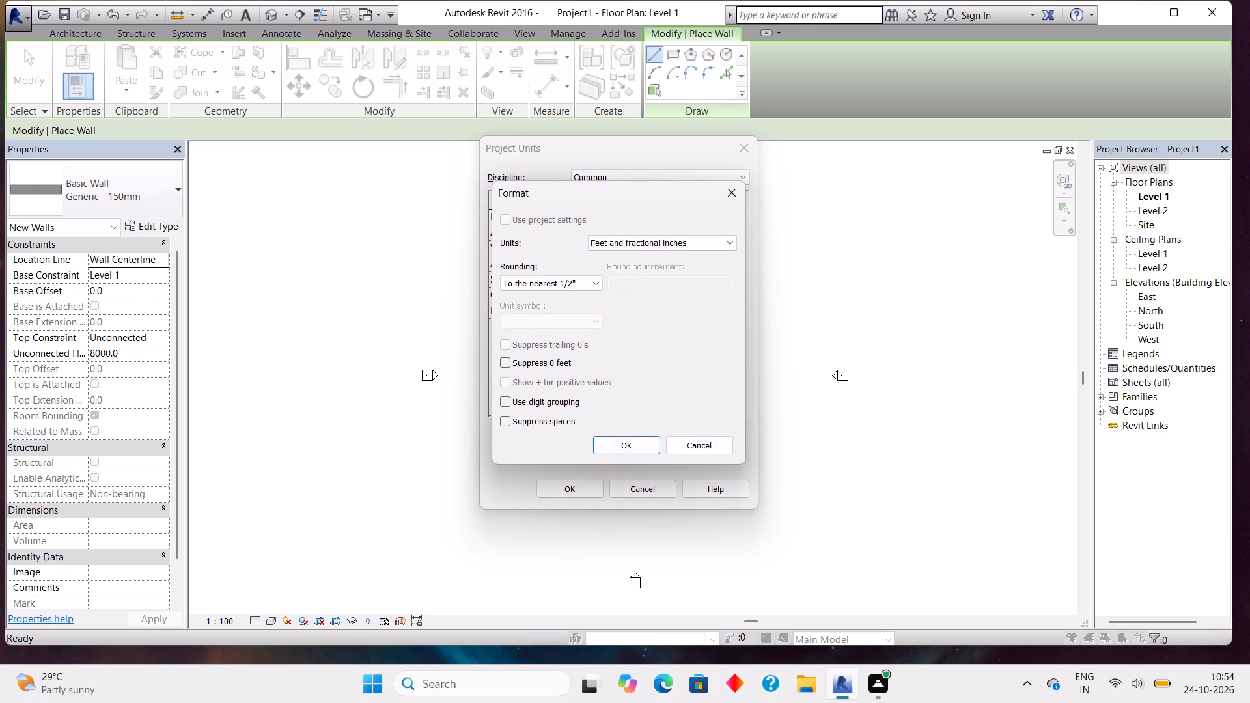
left_click(632, 446)
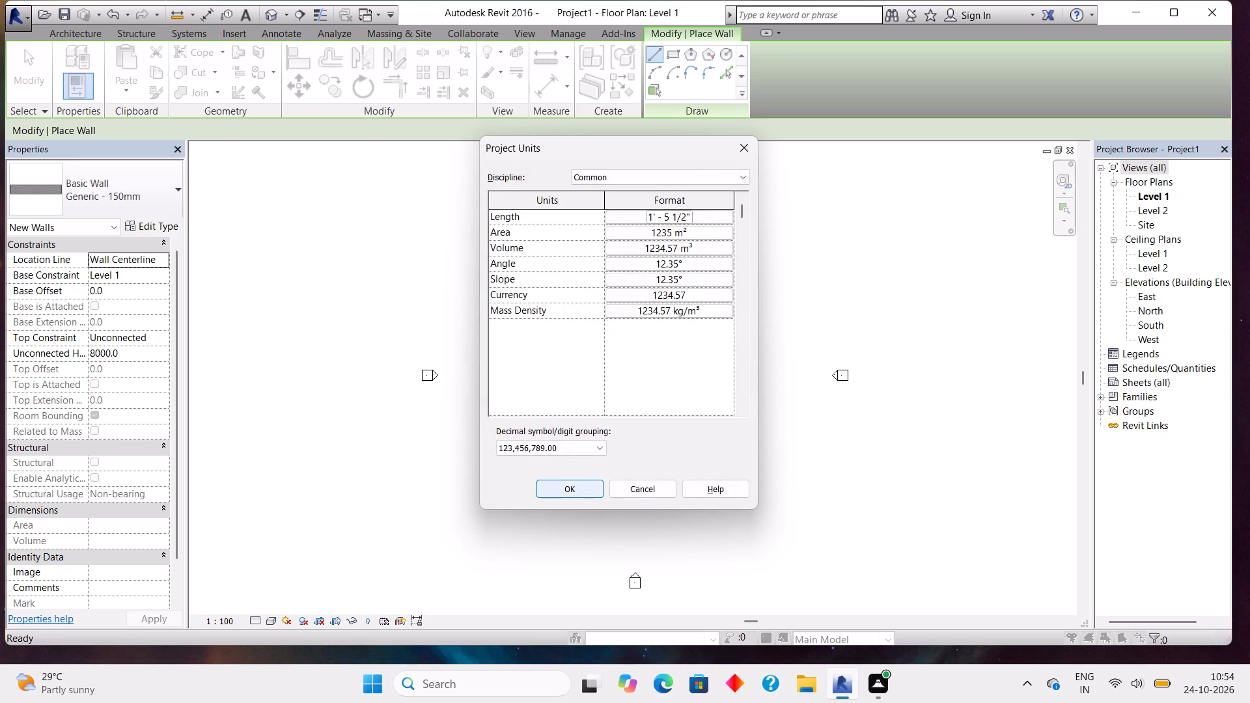
left_click(582, 480)
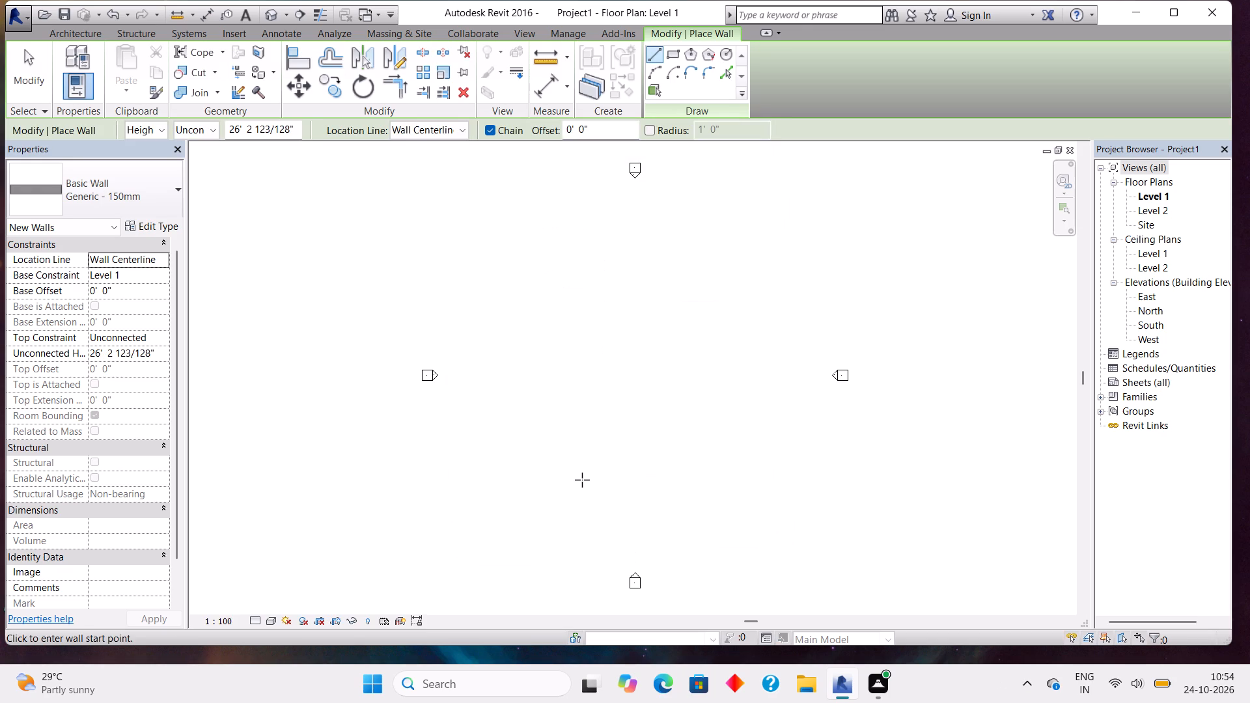
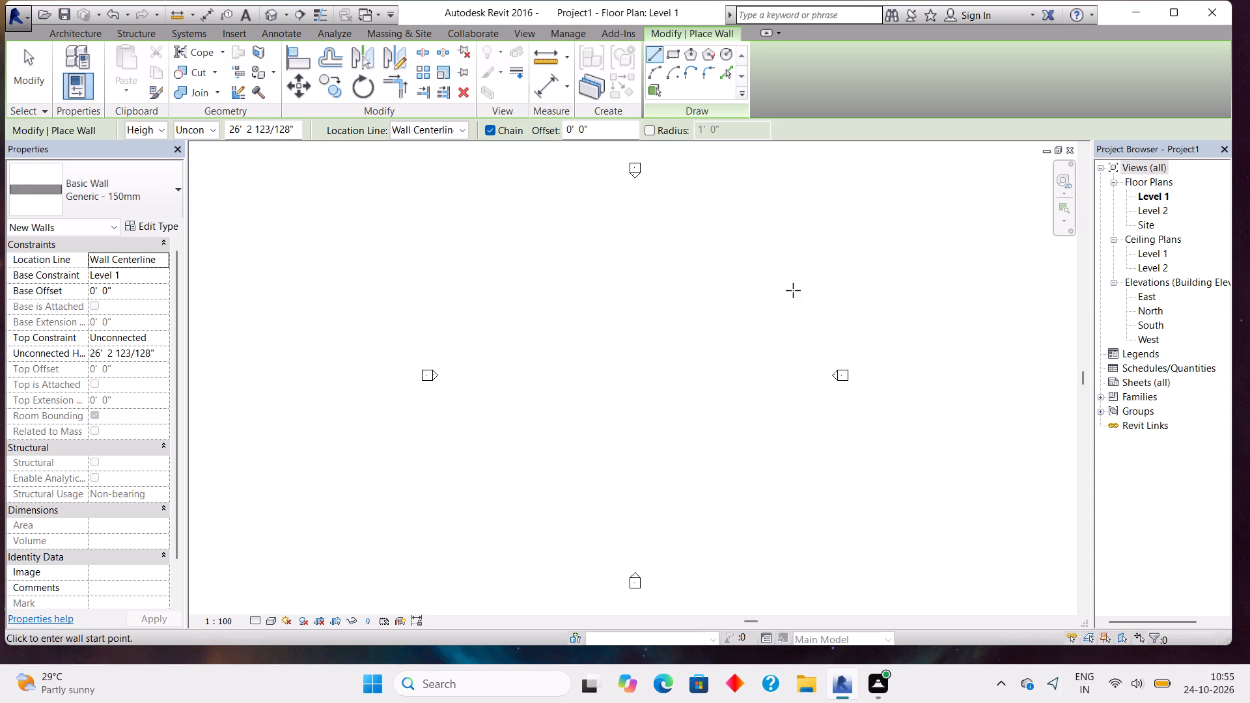
Set the new walls' height up to Level 2 and their location line to Finish Face: Exterior.
left_click(210, 129)
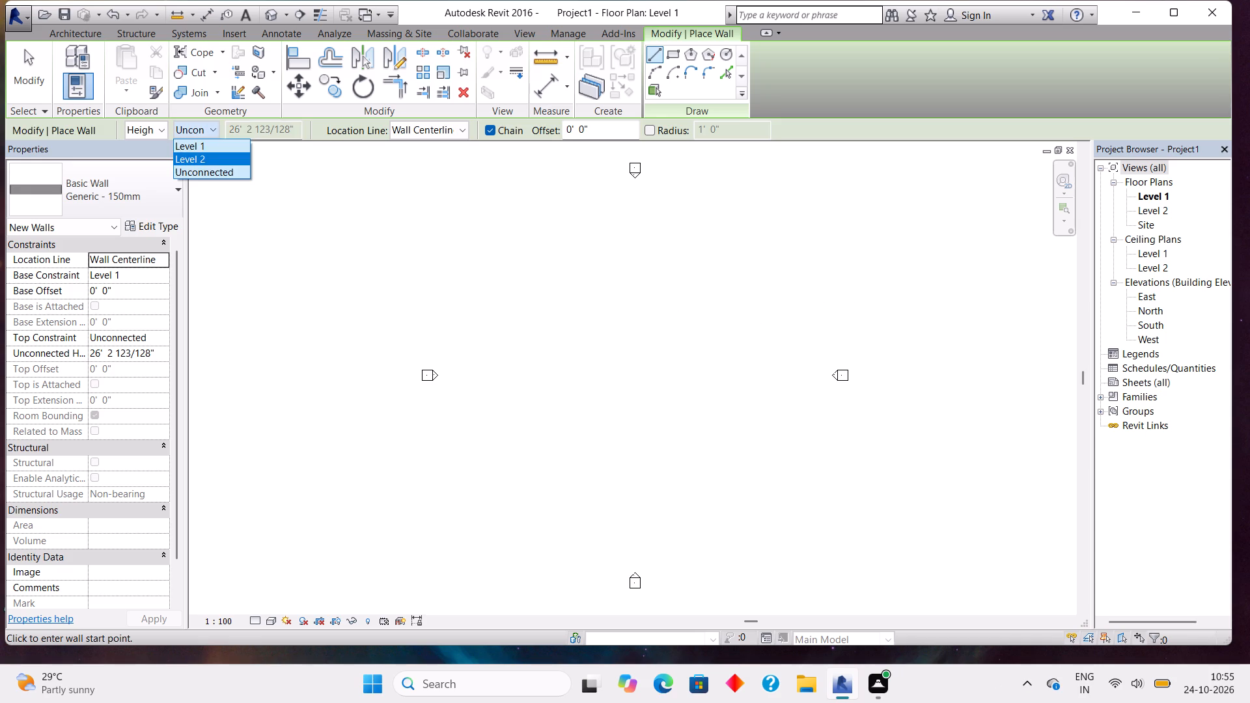
left_click(213, 157)
left_click(446, 133)
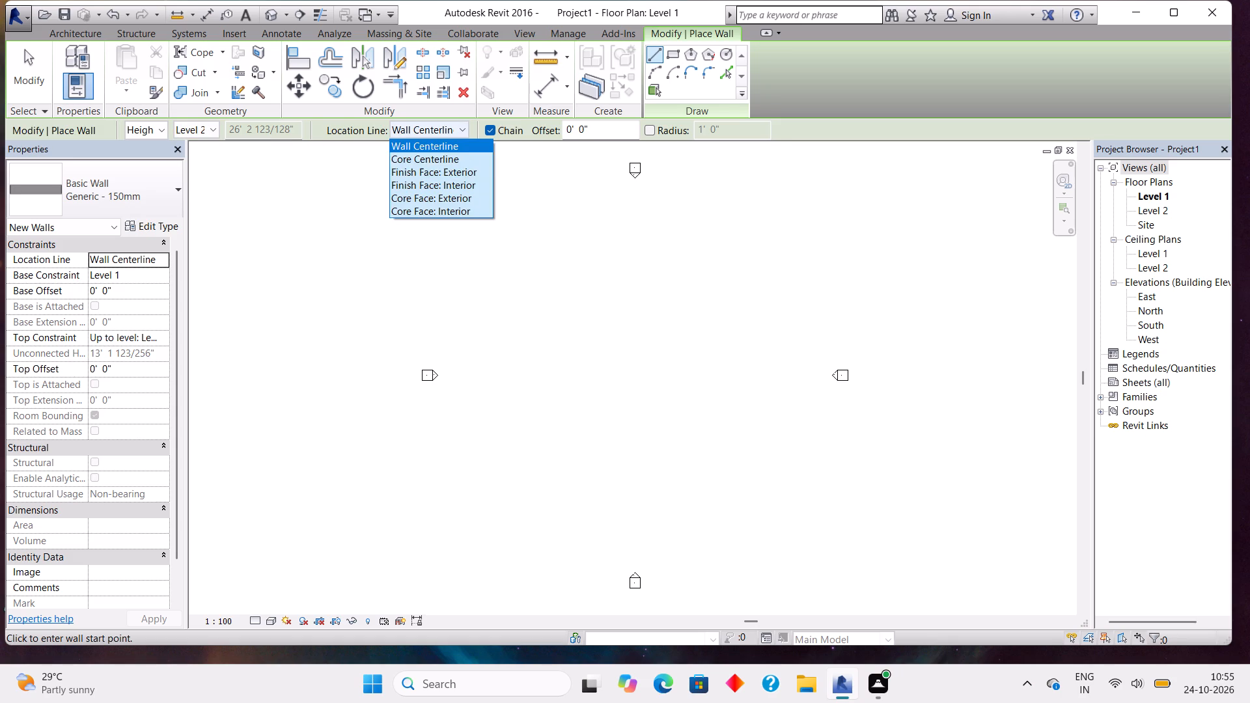
left_click(437, 172)
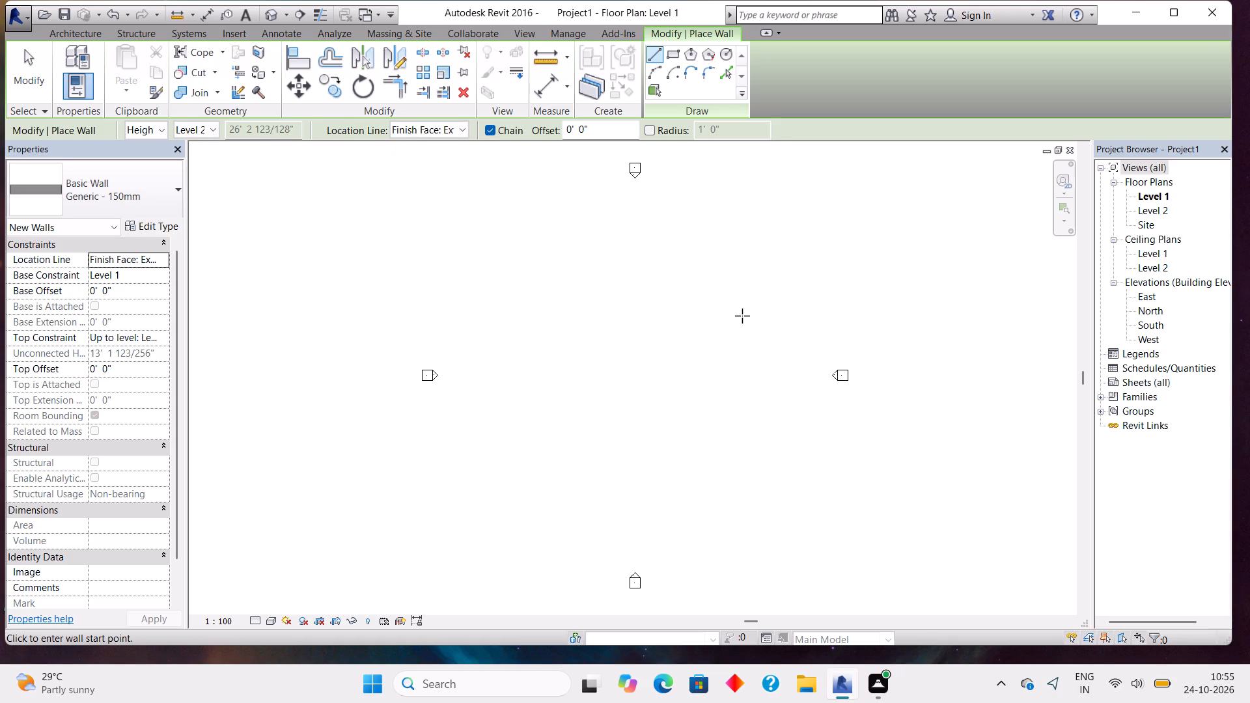
Draw the first horizontal wall between the elevation markers, running rightward from a start point above the plan's centre, with a typed length.
left_click(555, 296)
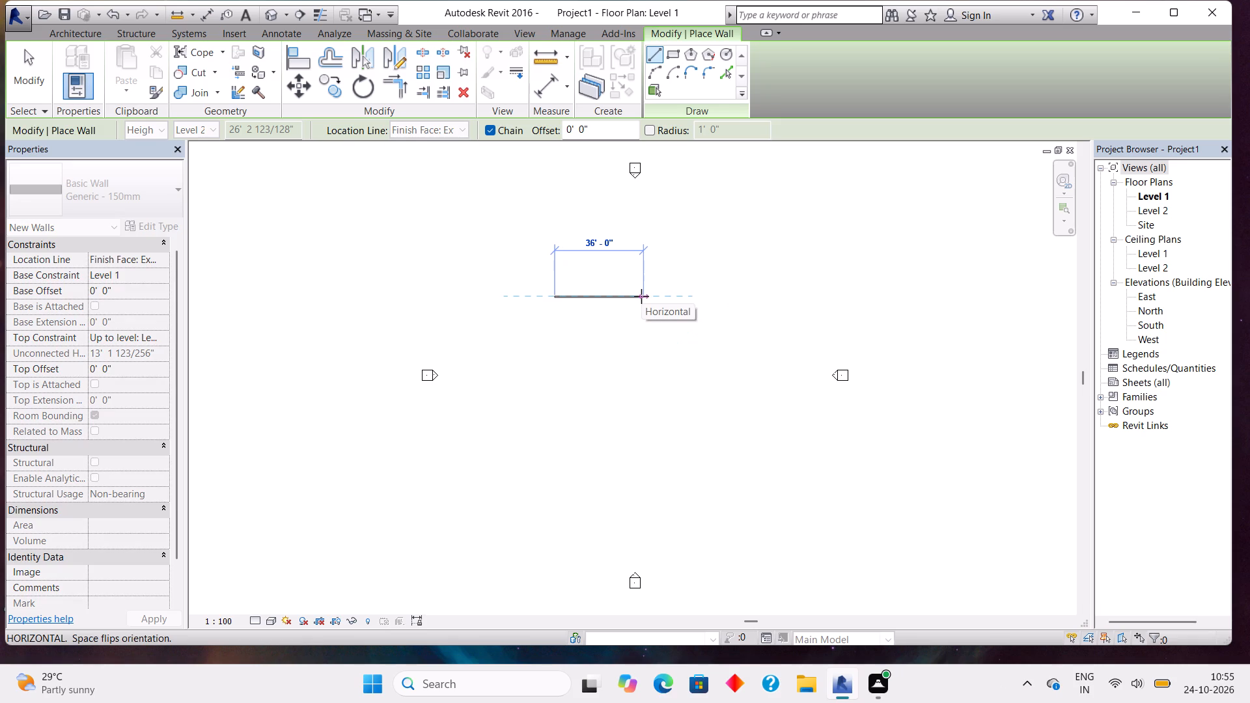
key("4")
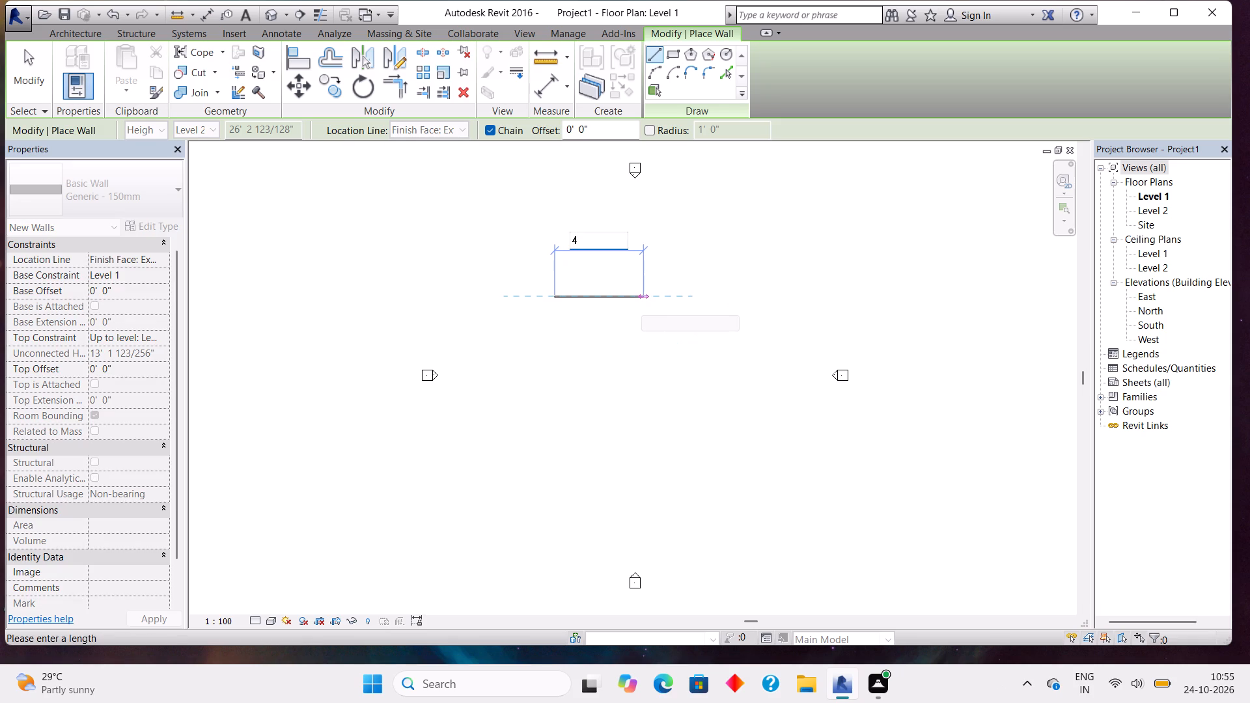
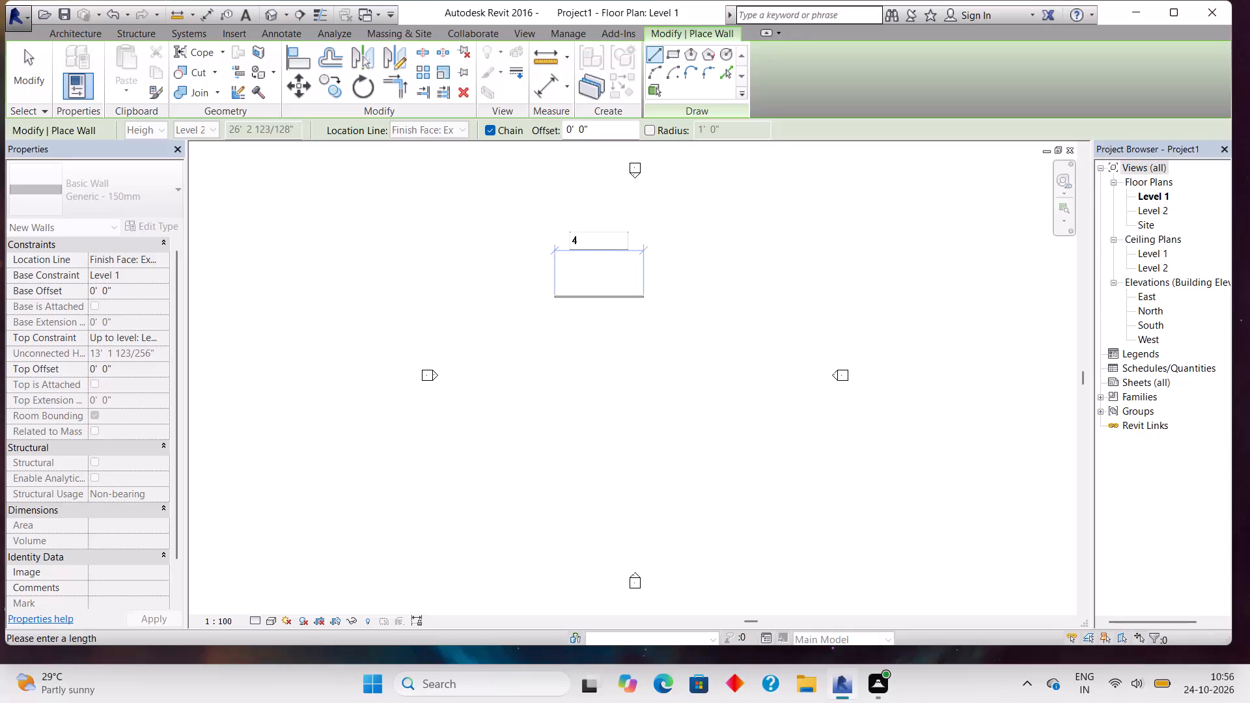
Set the length of the horizontal wall being drawn above the plan's centre to 40 feet.
key("0")
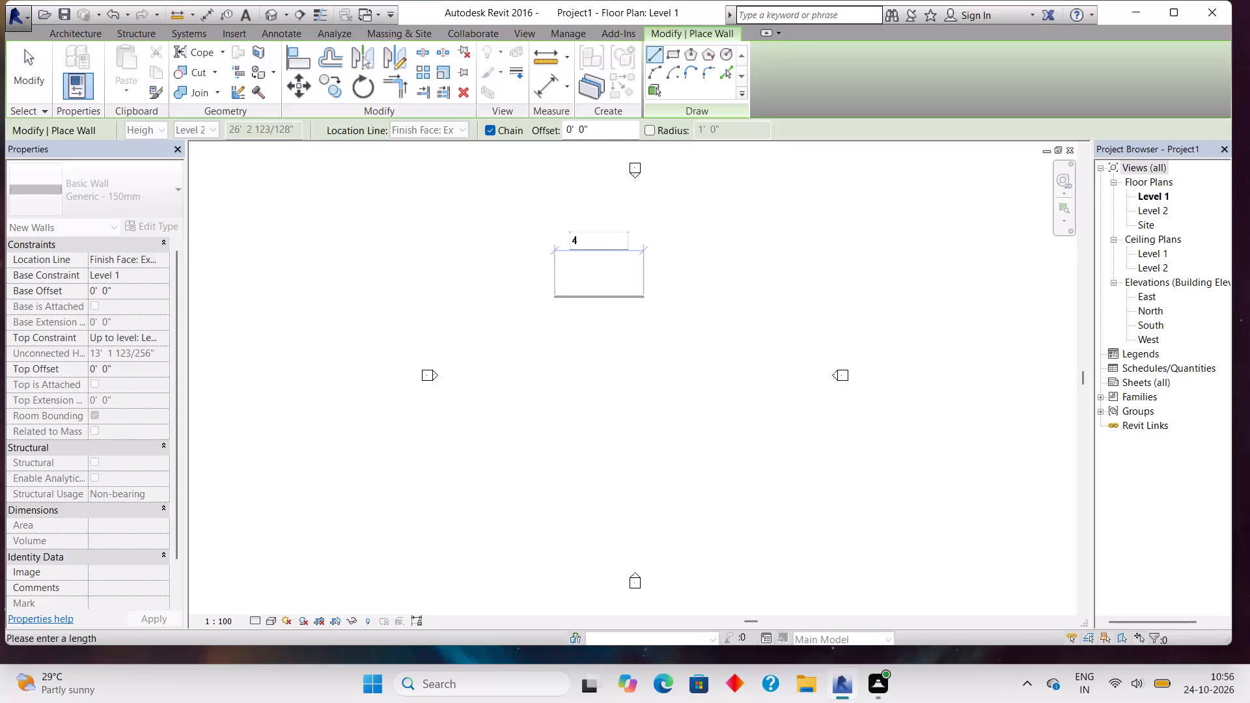
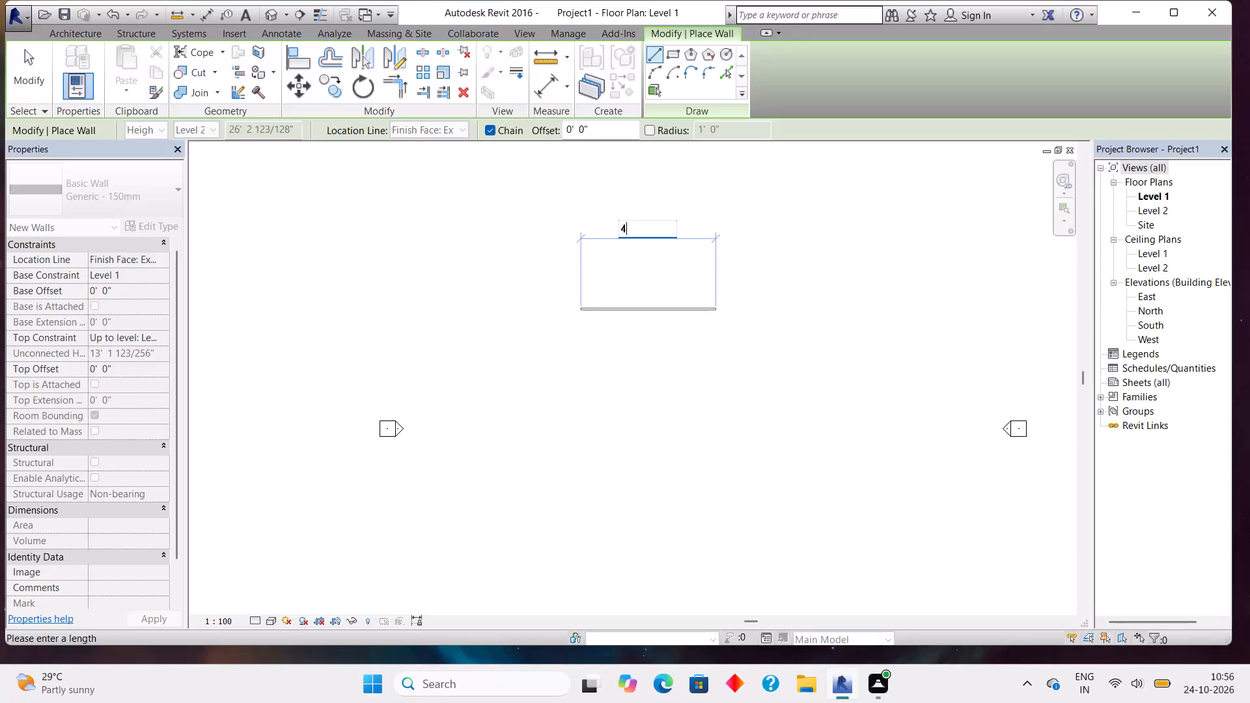
Complete a closed rectangle of outer walls, 40 feet wide and 50 feet long, ending at the first wall's starting corner.
key("0")
key("Return")
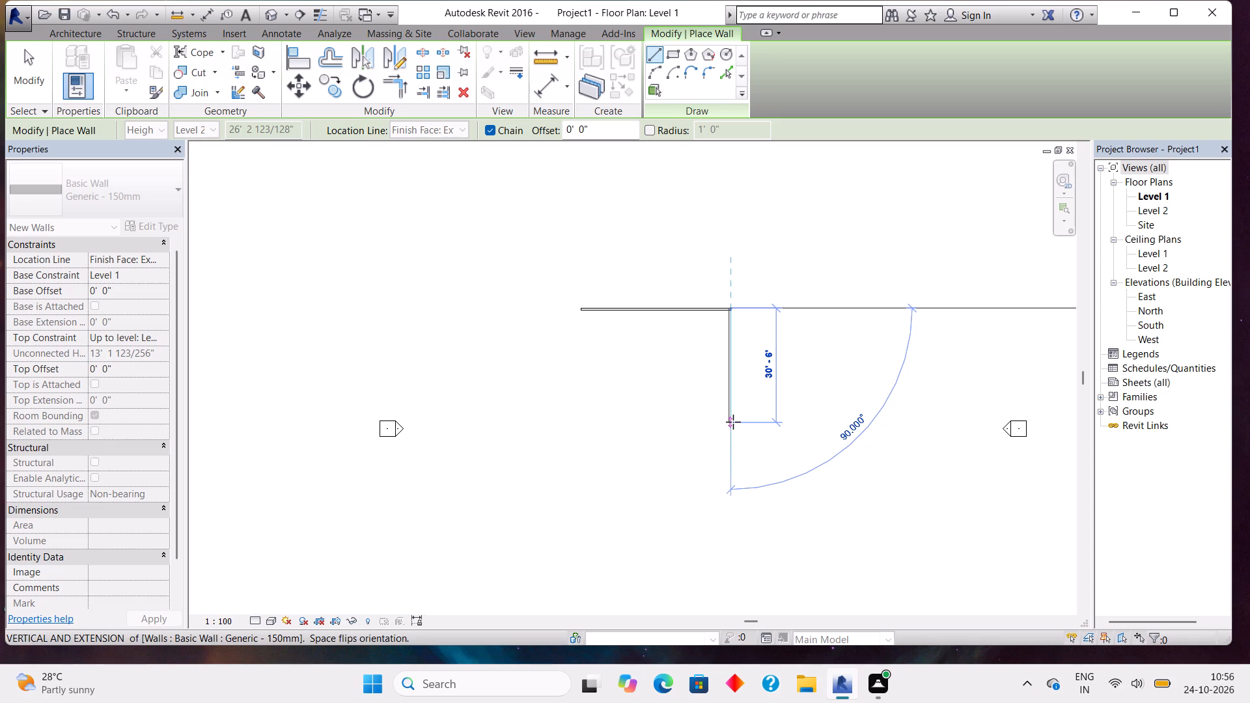
type("50")
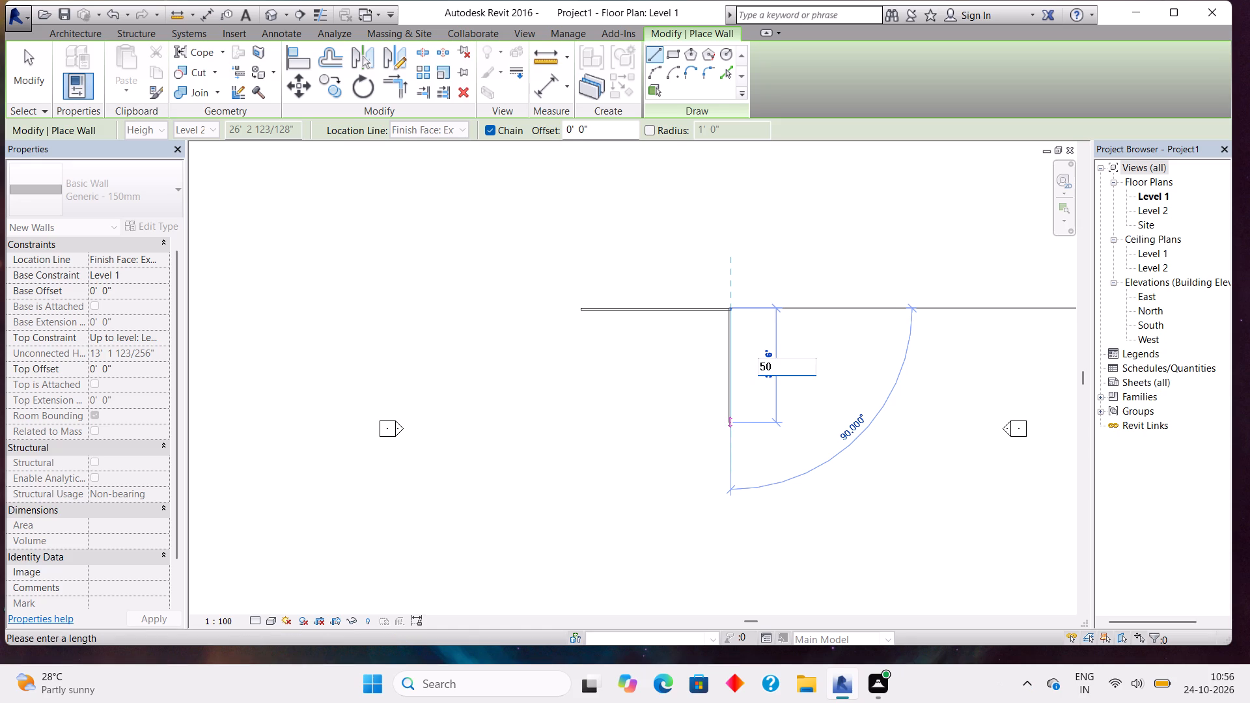
key("Return")
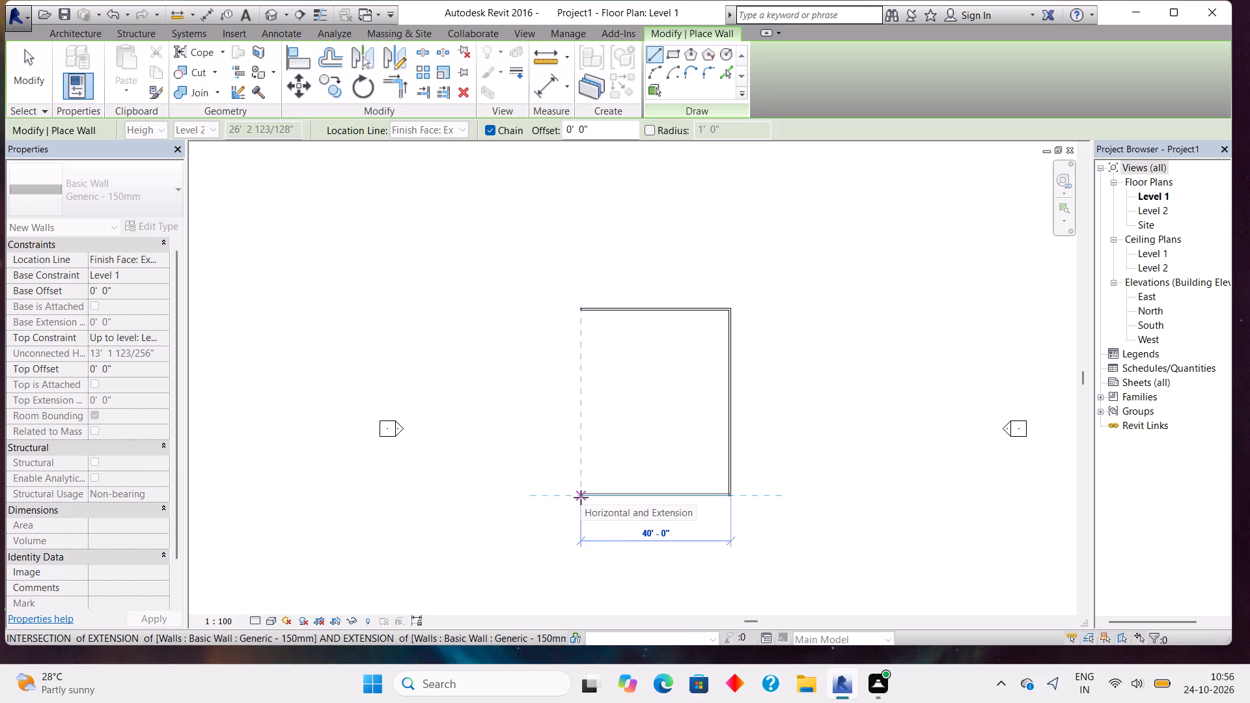
left_click(581, 497)
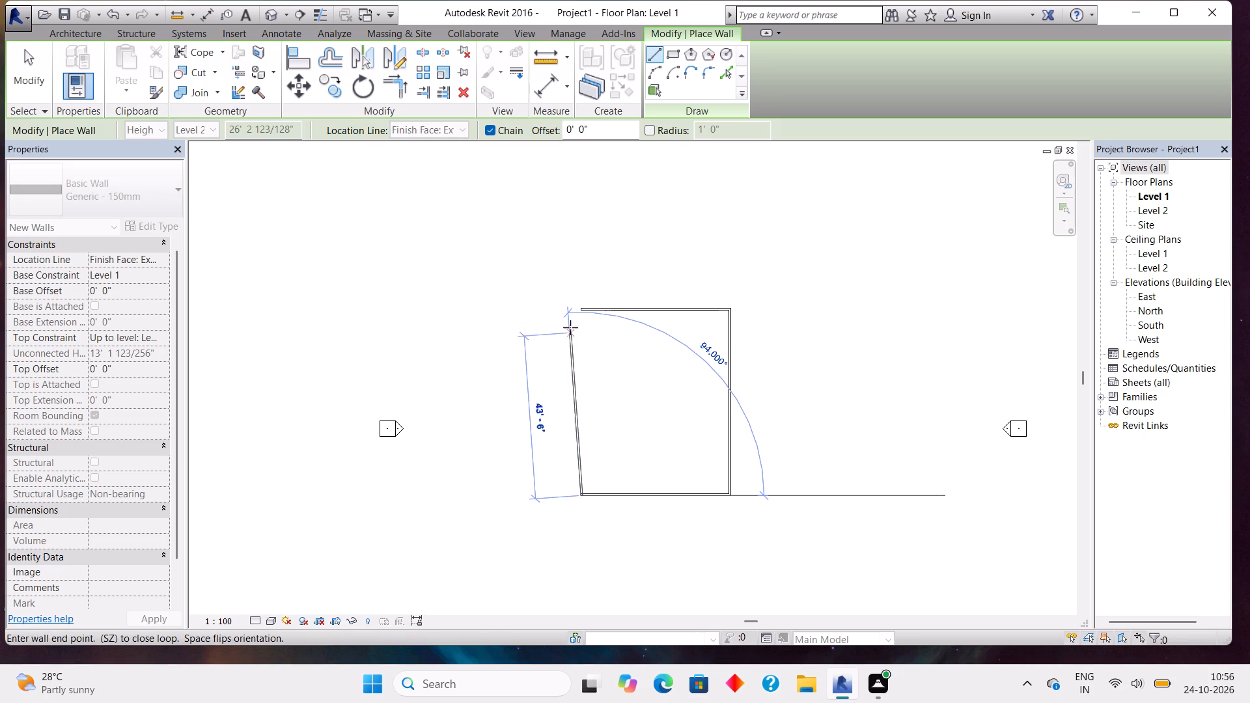
left_click(576, 312)
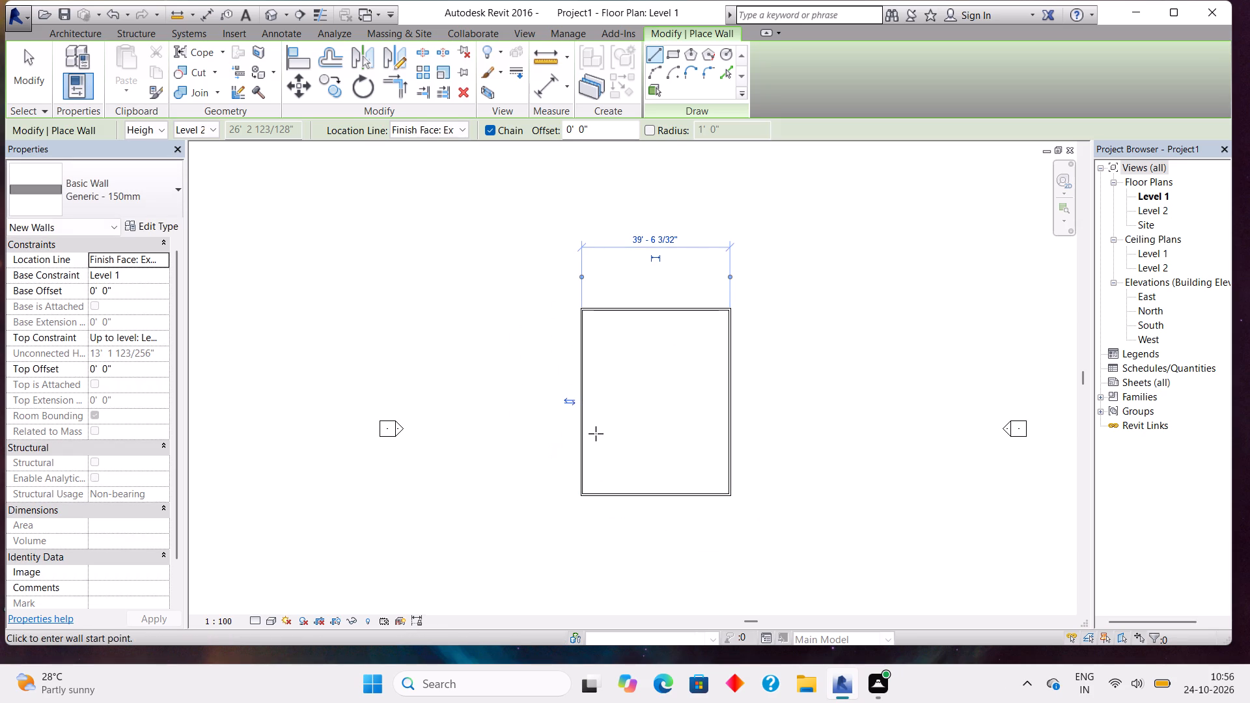
key("Escape")
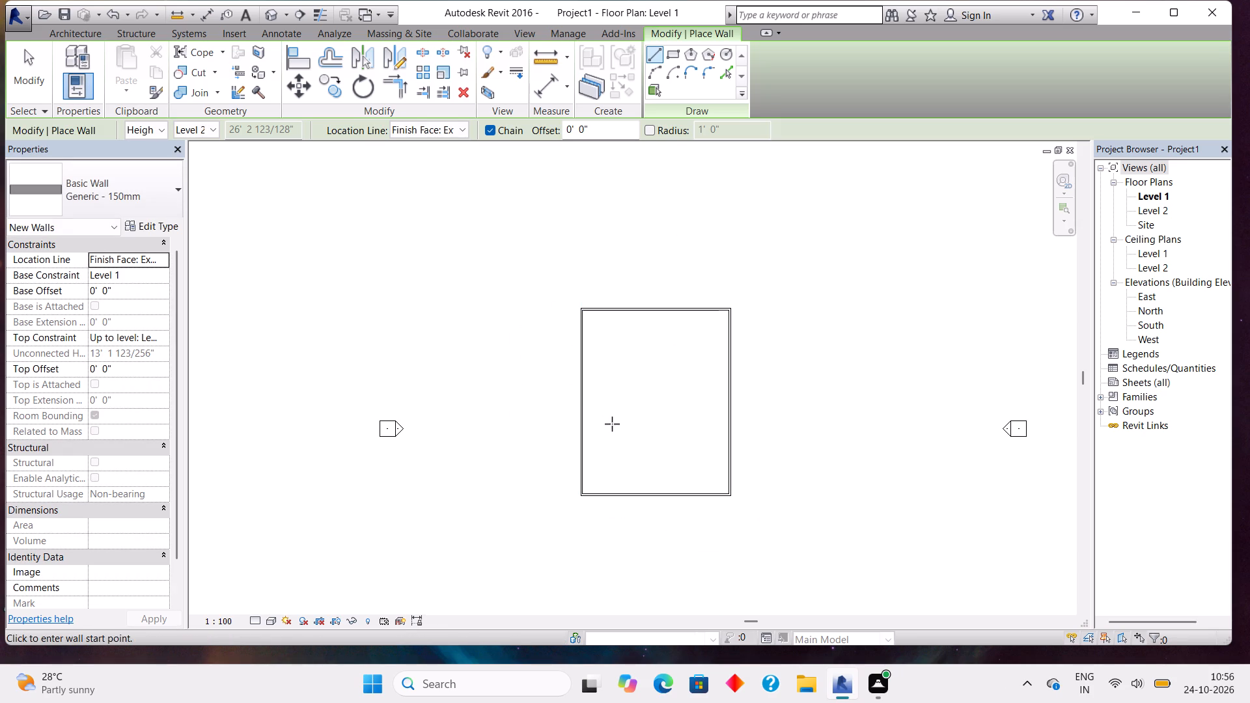
Draw a horizontal interior wall about 13' 6" long from the plan's left outer wall, about 15' below the upper outer wall.
scroll(635, 441, "up", 5)
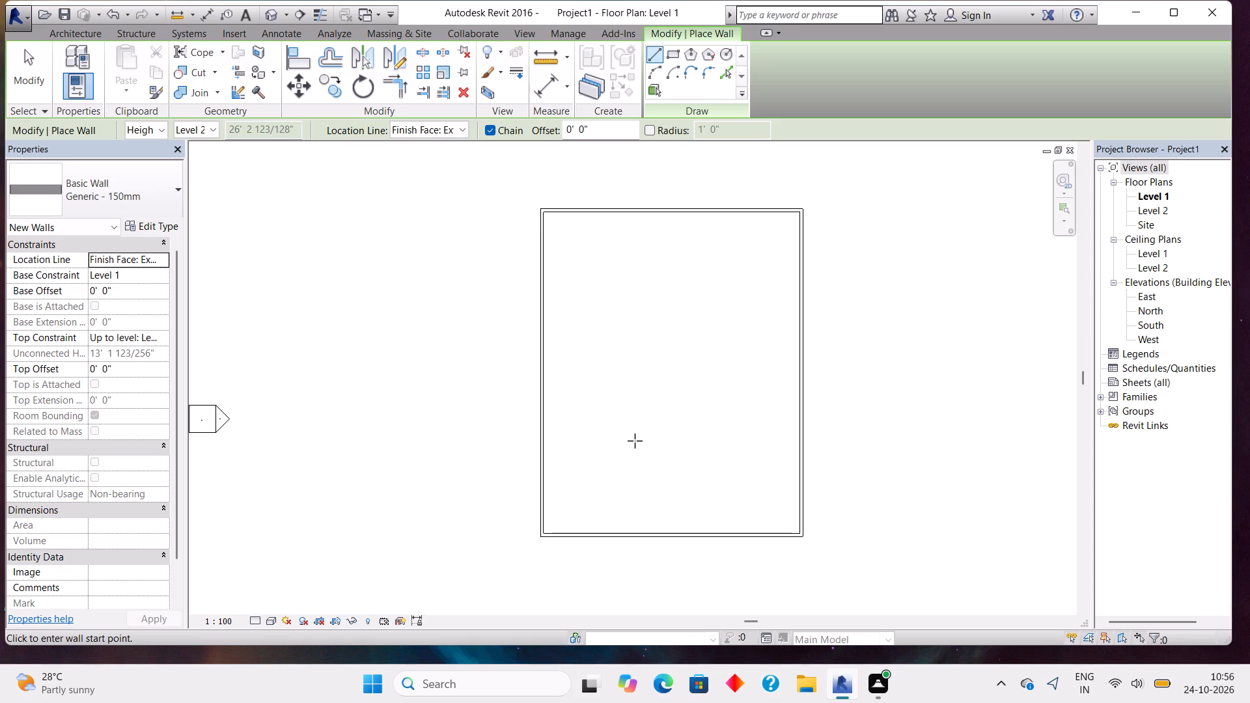
scroll(635, 441, "up", 1)
middle_click_drag(659, 388, 658, 413)
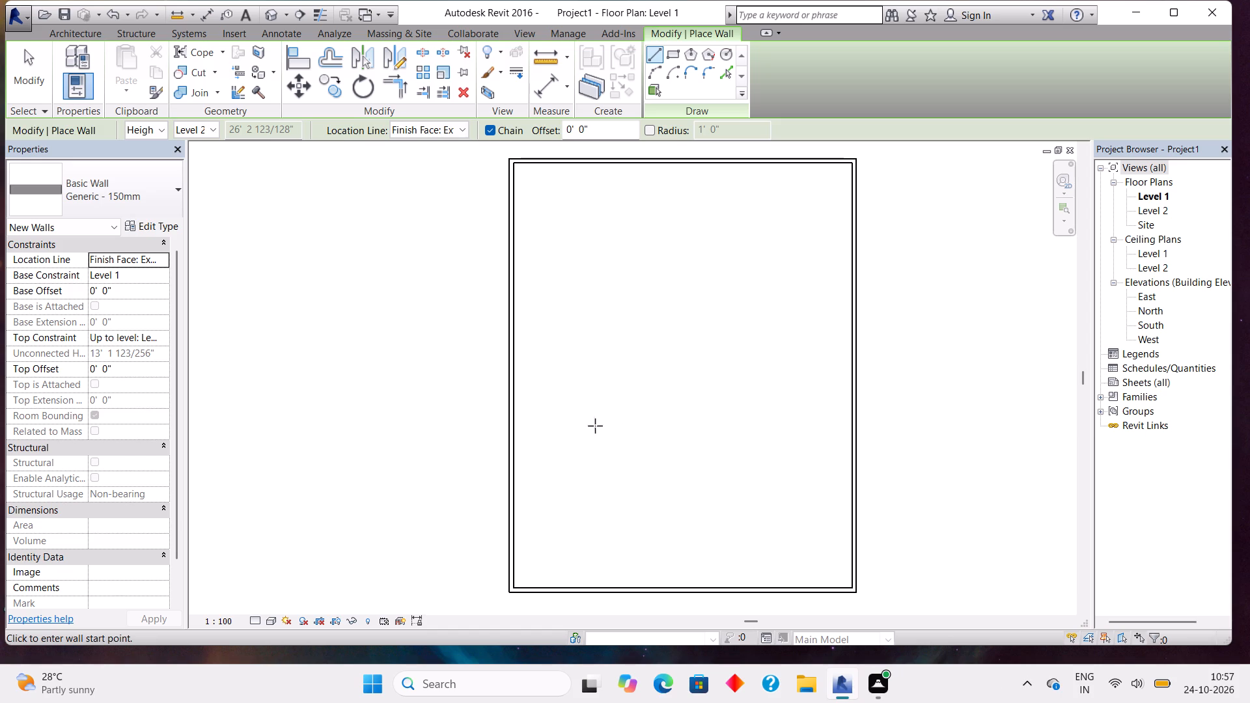
left_click(74, 29)
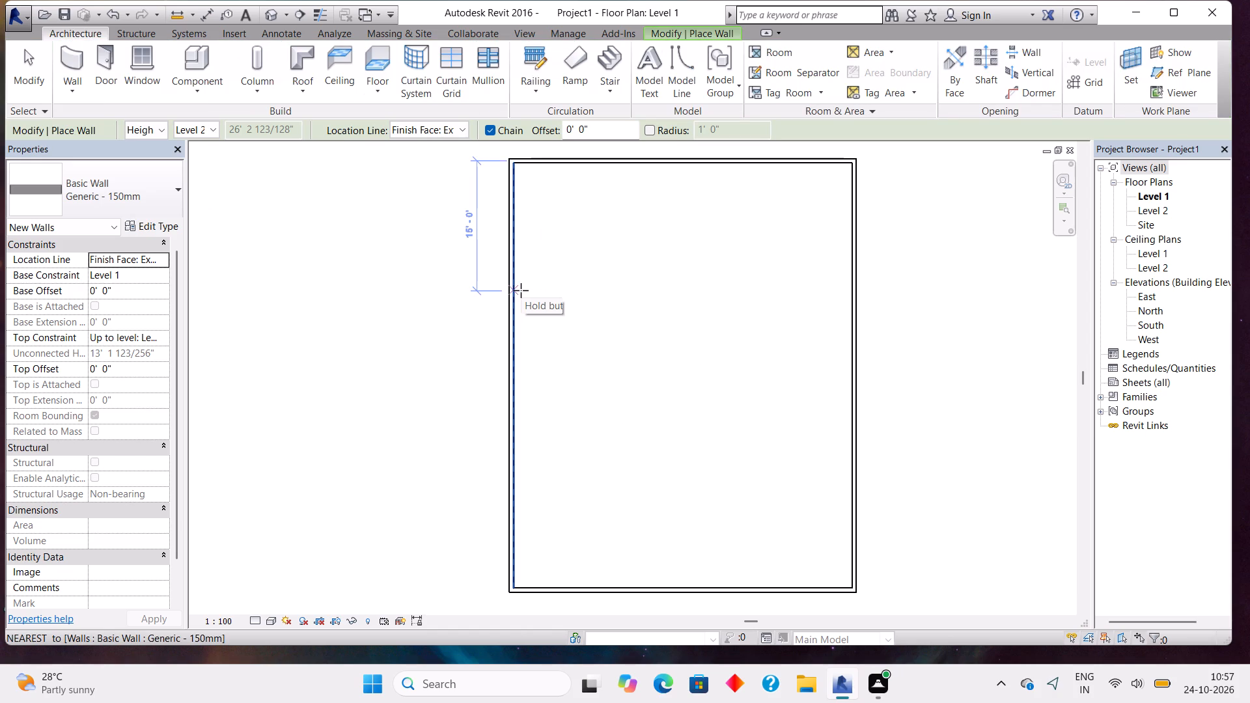
left_click(521, 290)
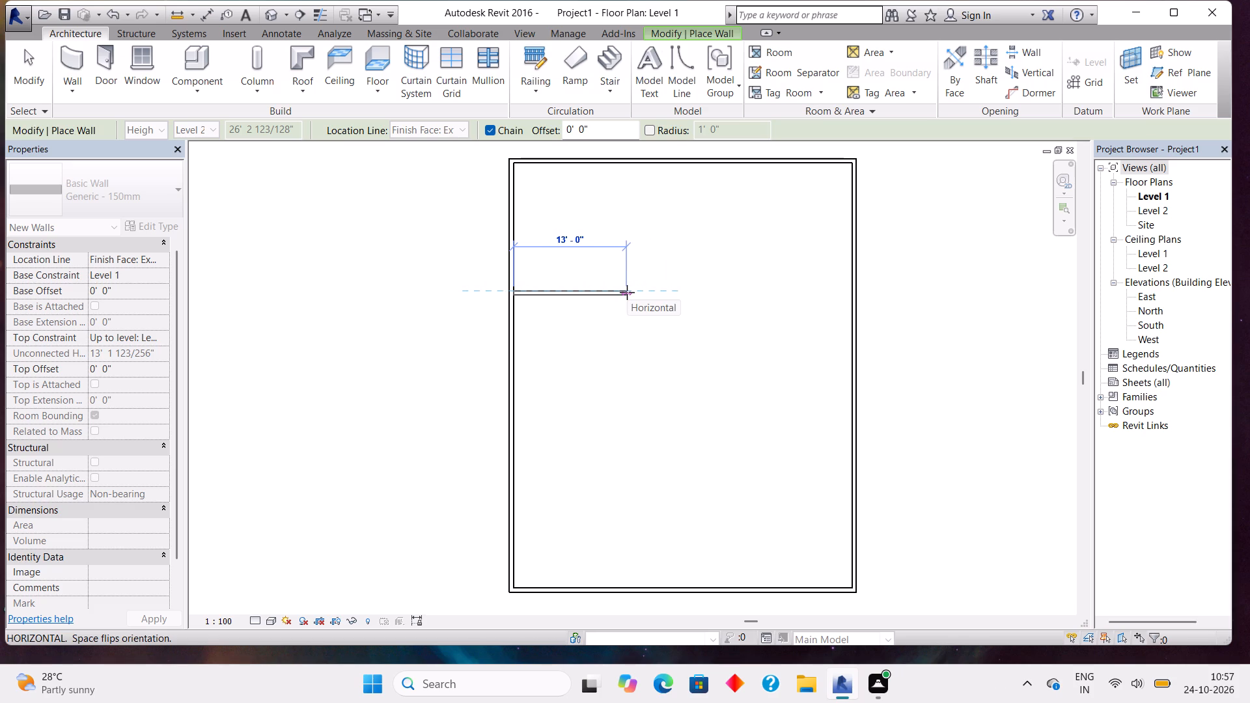
scroll(627, 292, "up", 4)
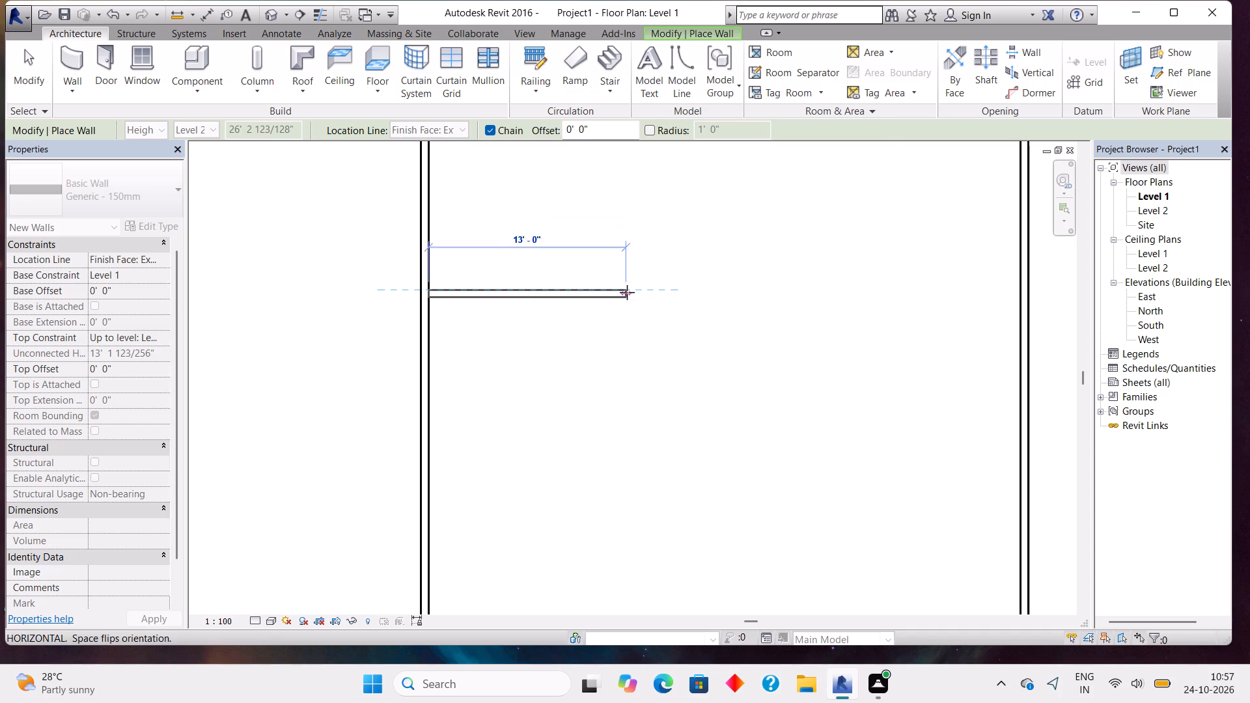
scroll(627, 292, "up", 7)
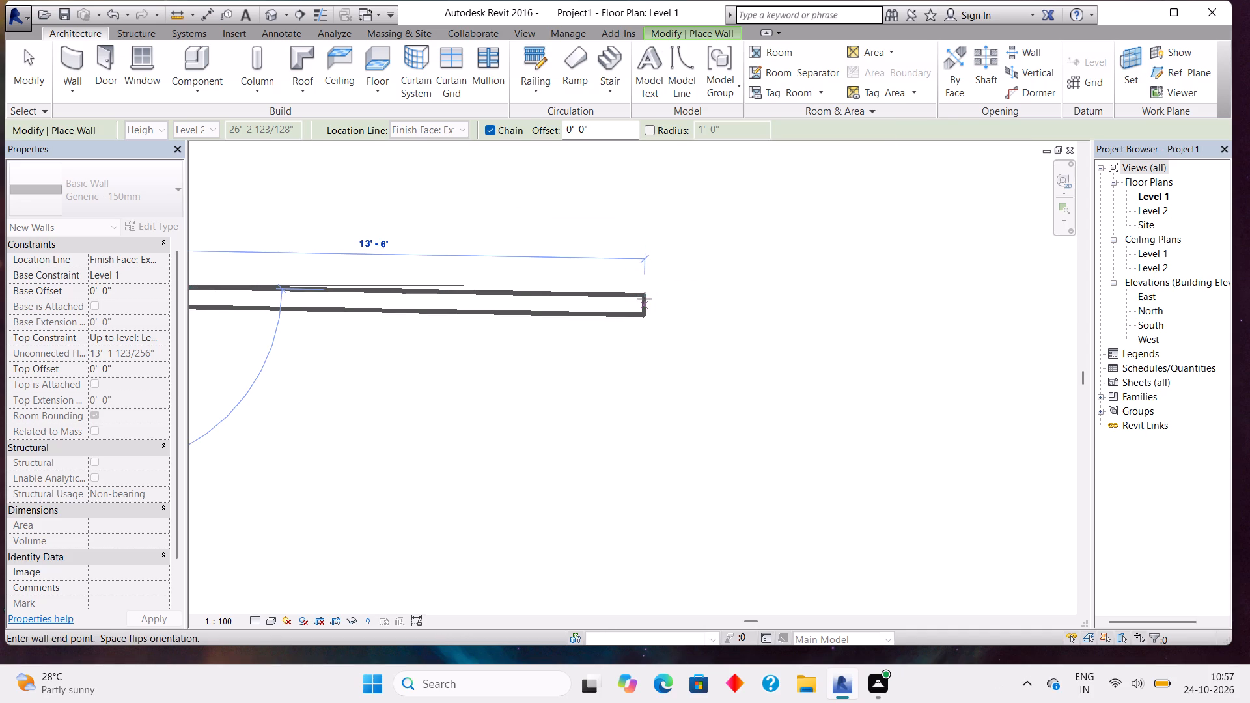
left_click(646, 289)
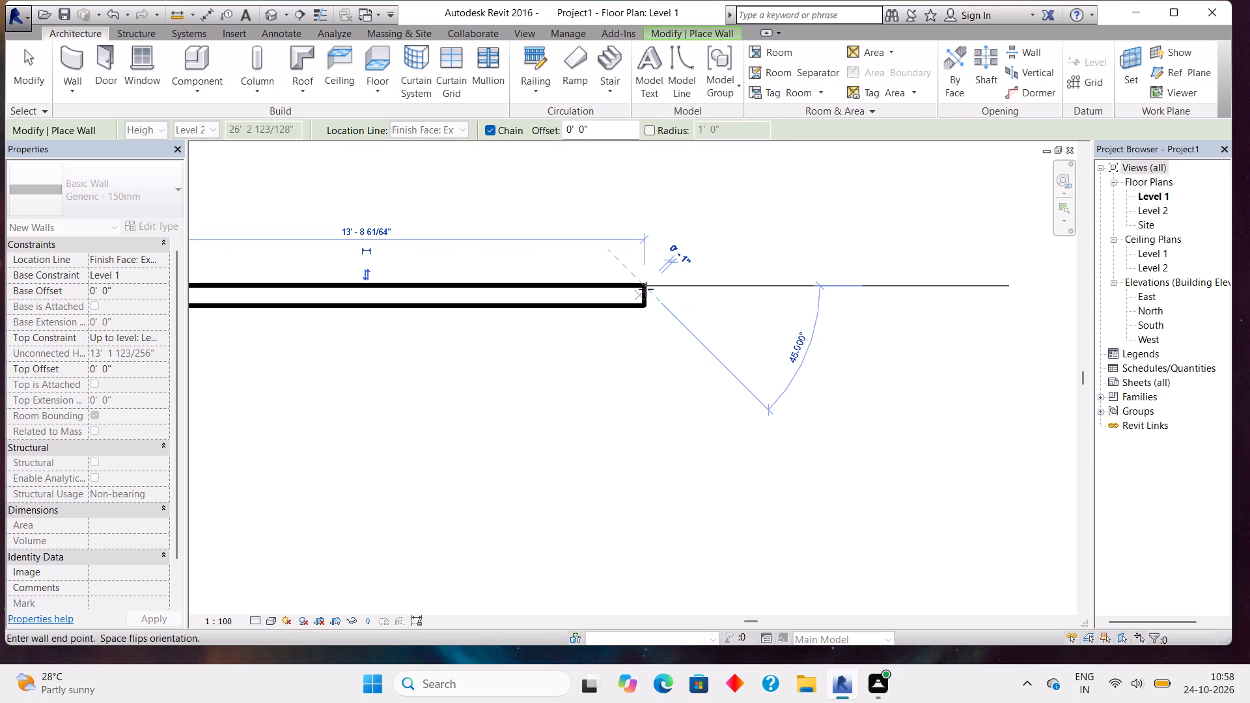
Continue with a vertical interior wall from the horizontal wall's free end to the upper outer wall, enclosing the corner room.
middle_click_drag(641, 182, 641, 208)
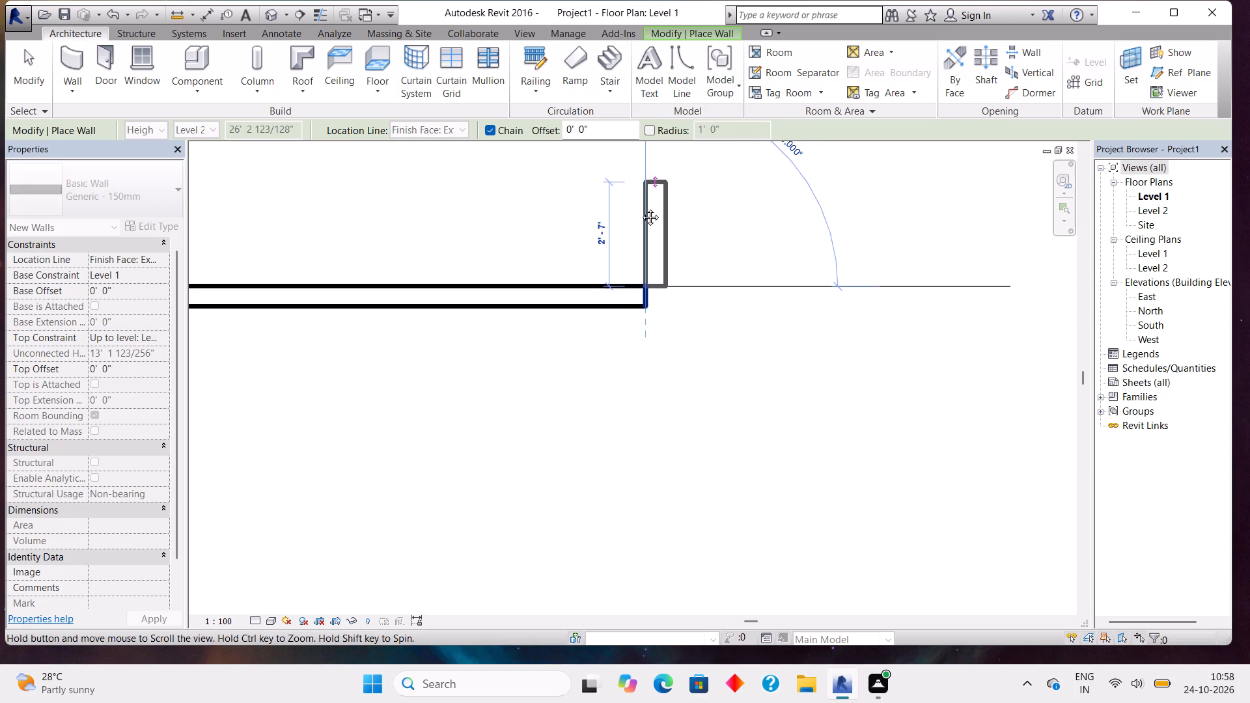
middle_click_drag(641, 208, 660, 467)
scroll(660, 277, "down", 2)
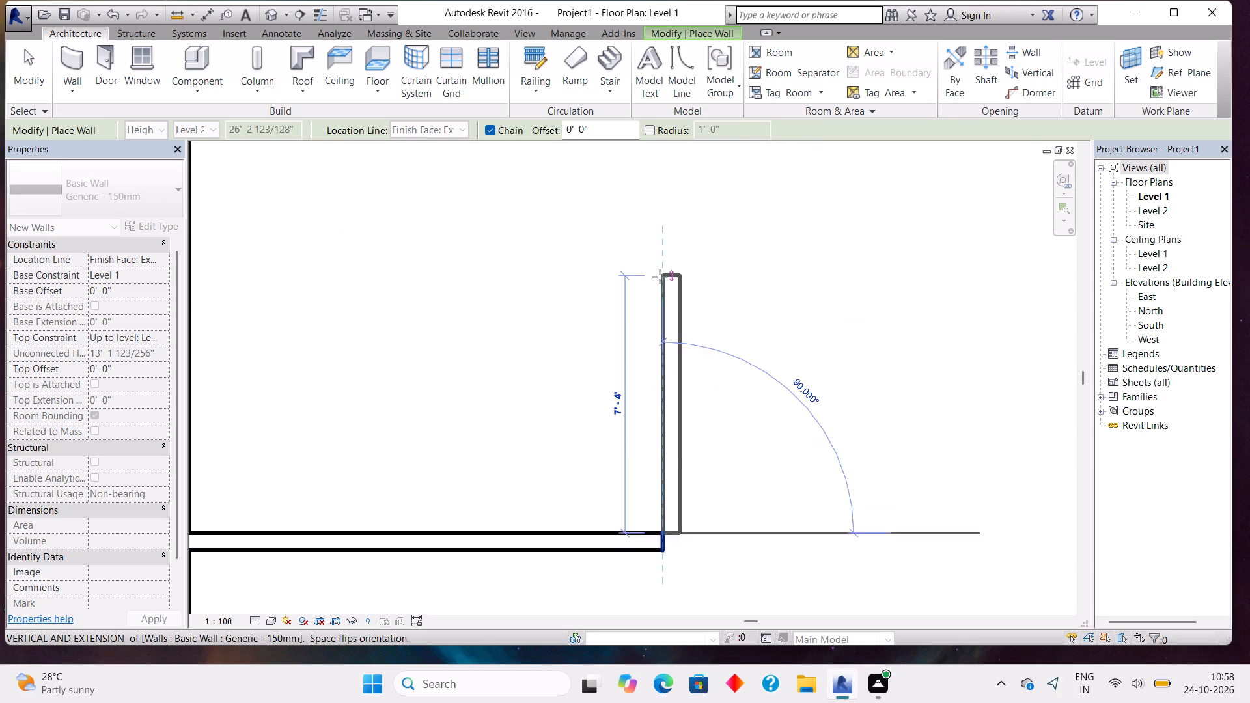
scroll(660, 277, "down", 5)
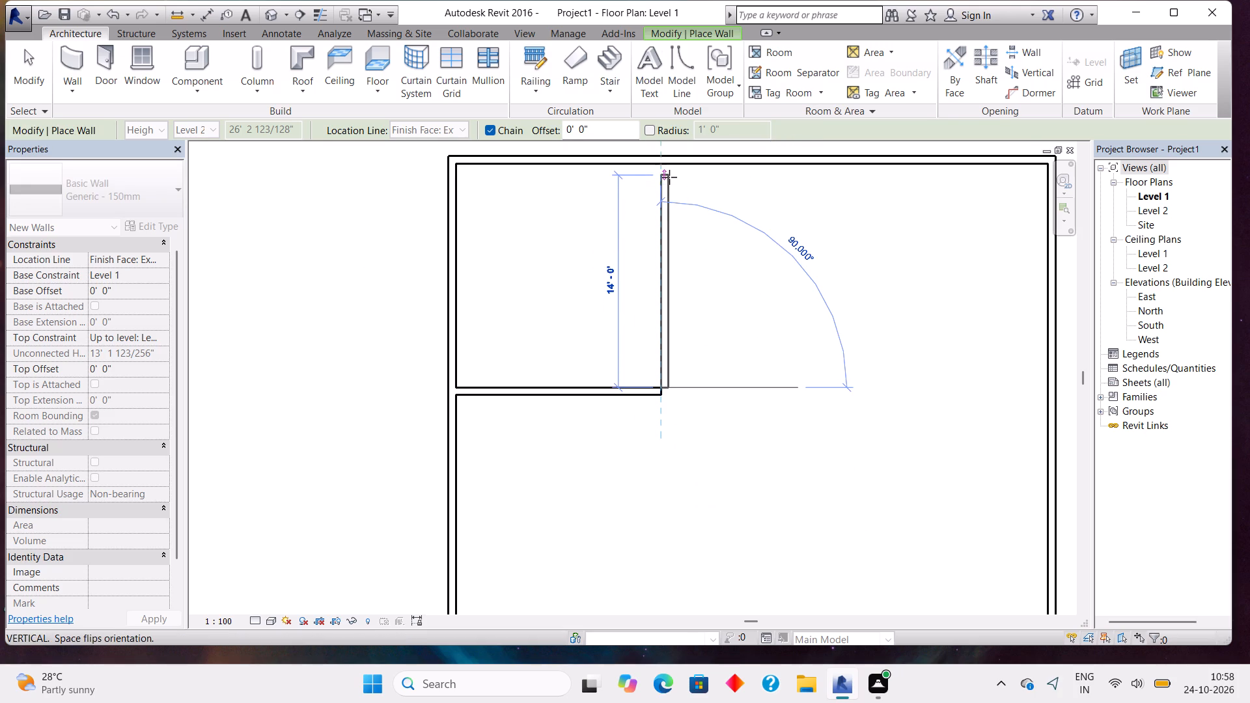
left_click(668, 169)
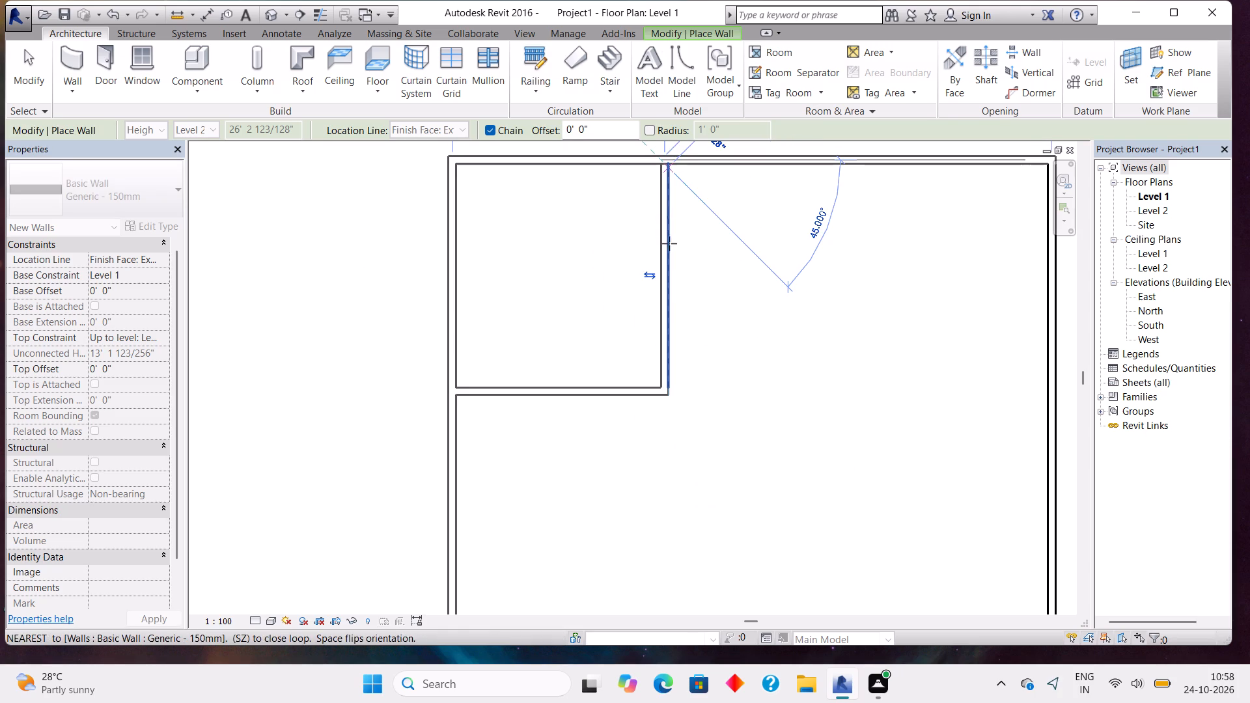
key("Escape")
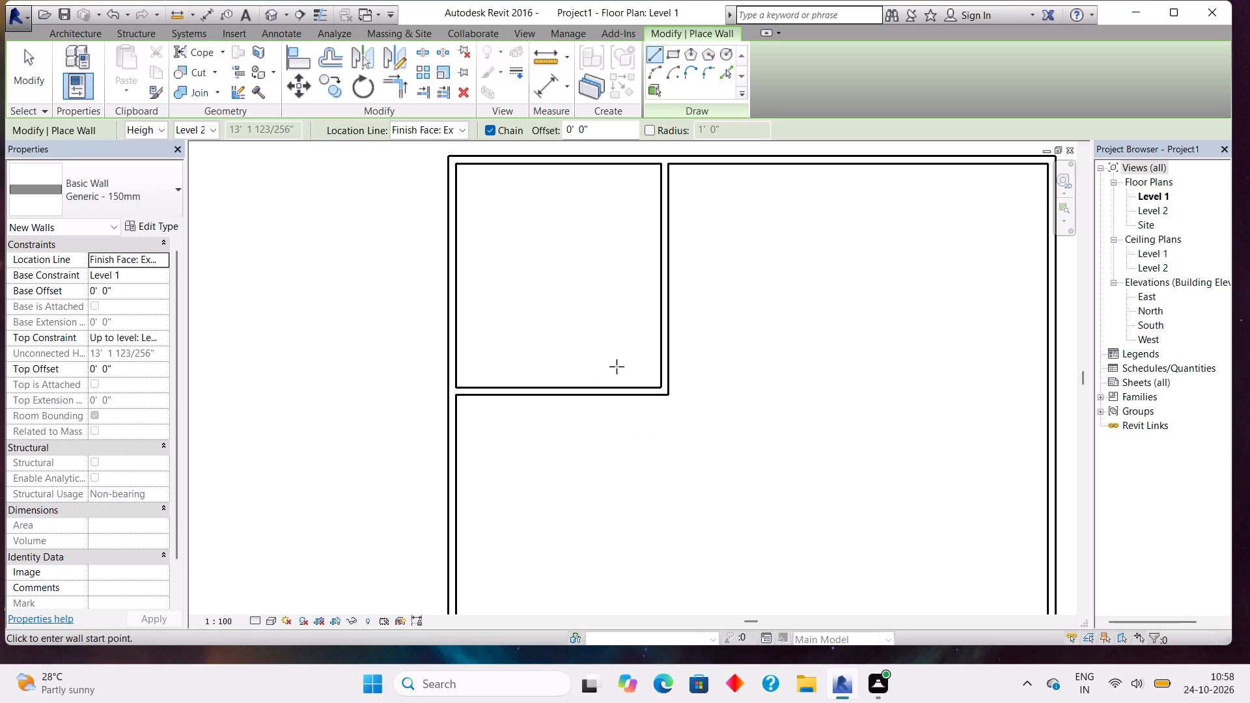
Check the corner room's clear width with an Aligned dimension set to reference wall faces, without placing it.
middle_click_drag(776, 288, 730, 338)
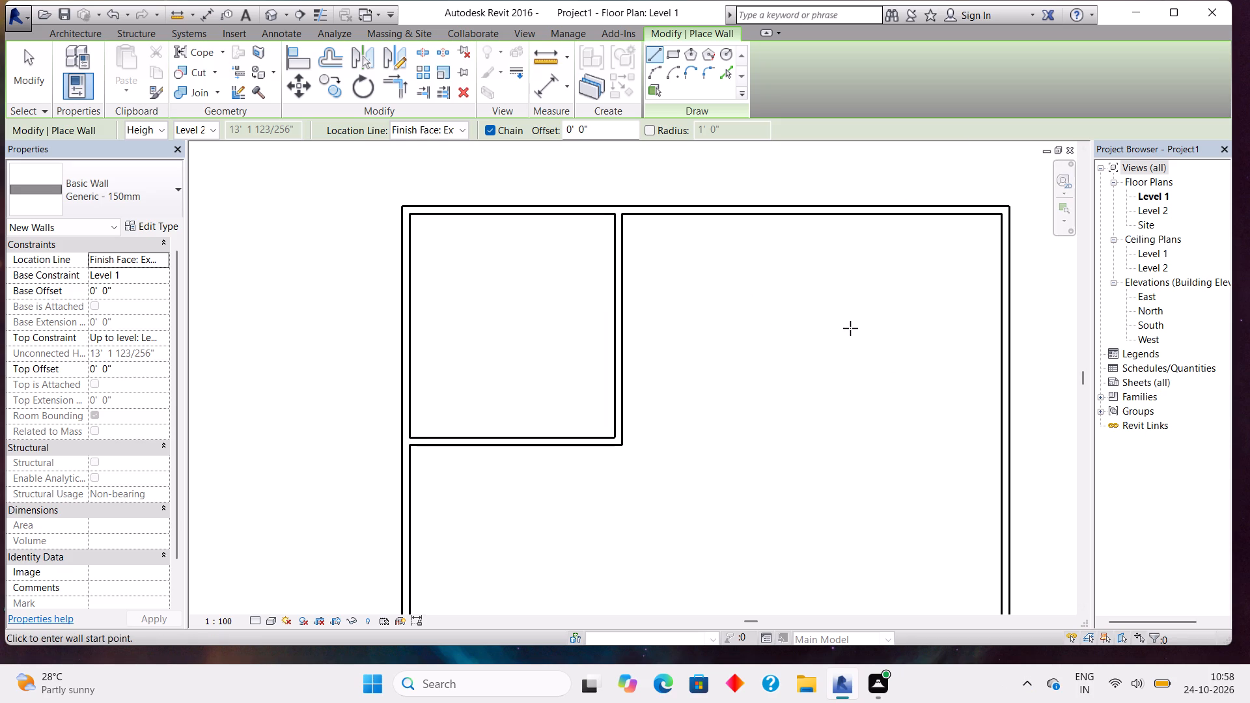
left_click(540, 87)
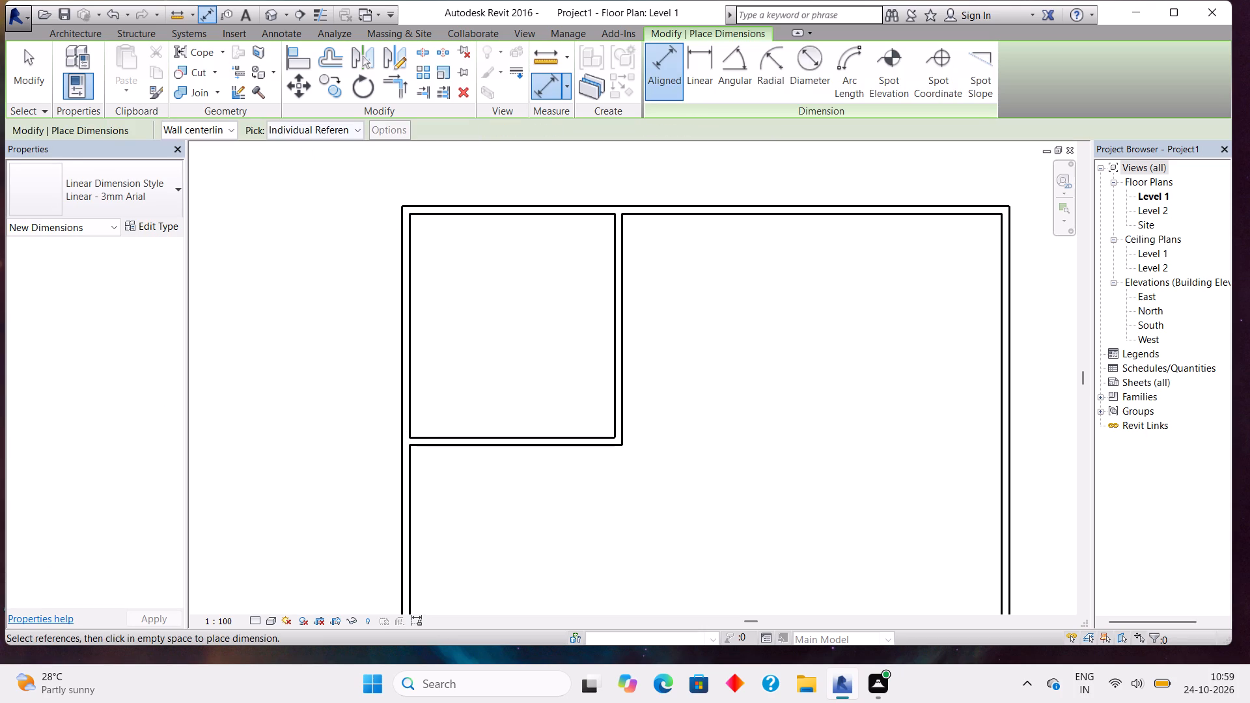
left_click(231, 128)
left_click(232, 146)
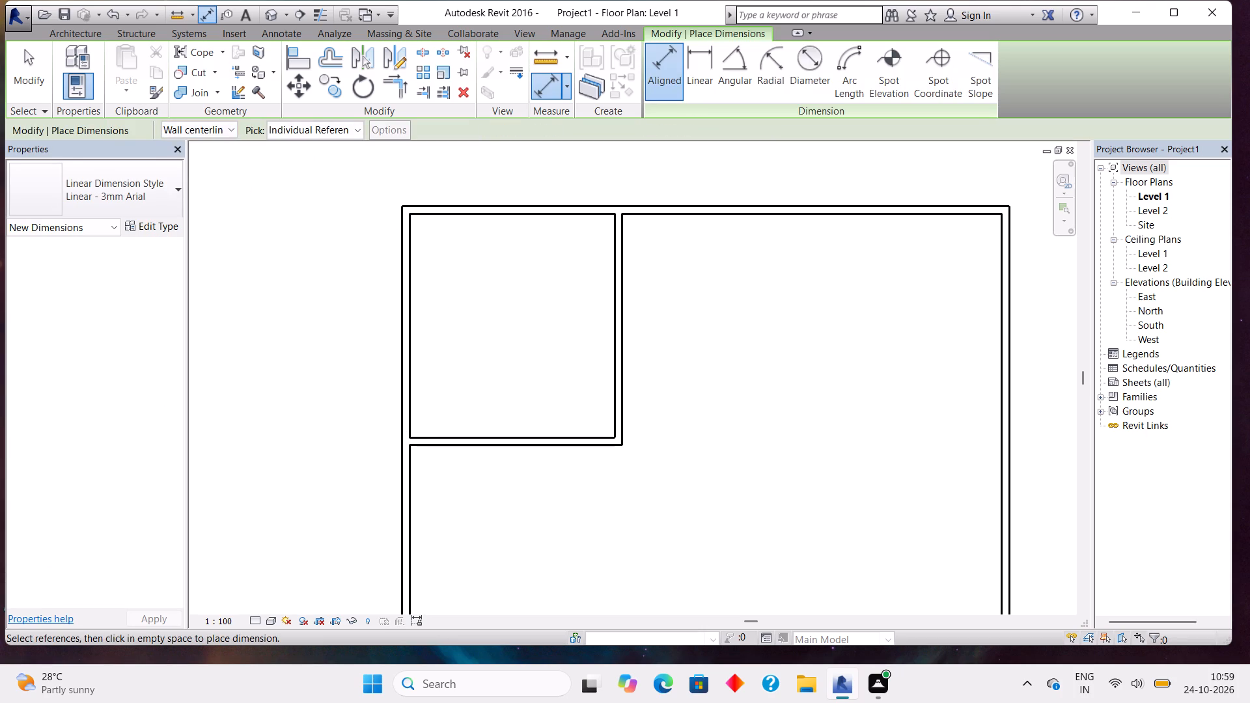
left_click(221, 130)
left_click(219, 161)
left_click(413, 294)
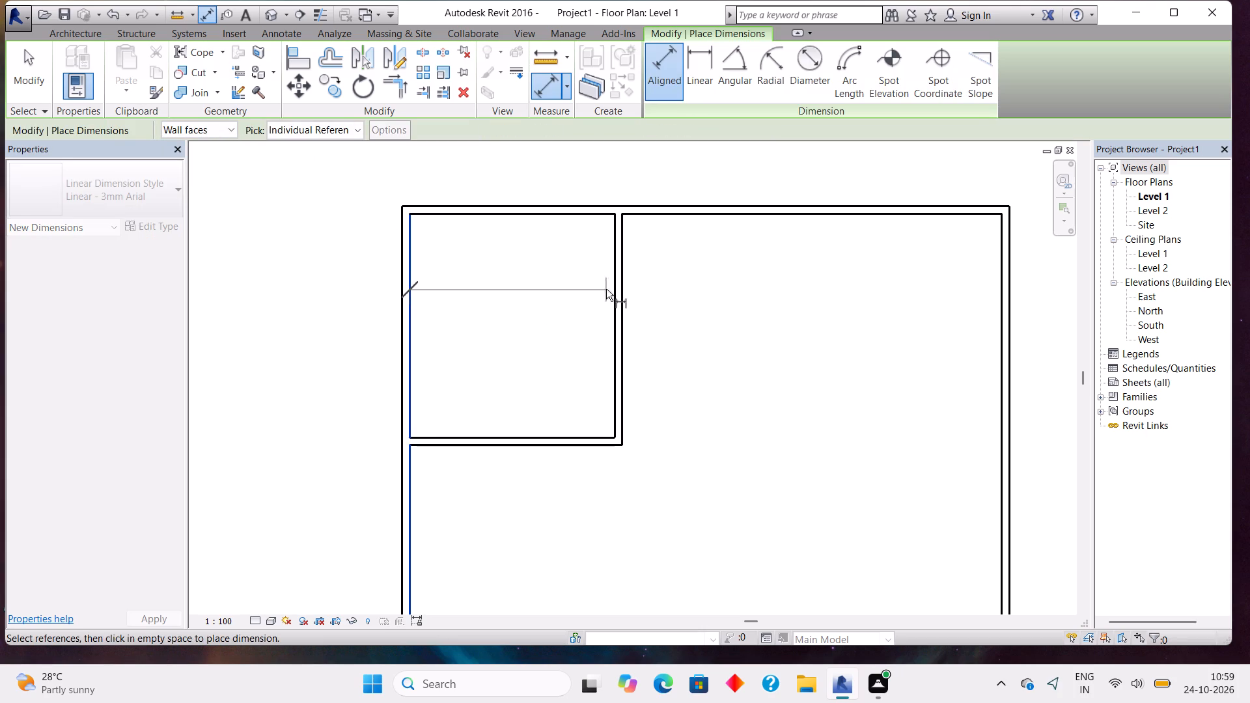
left_click(615, 284)
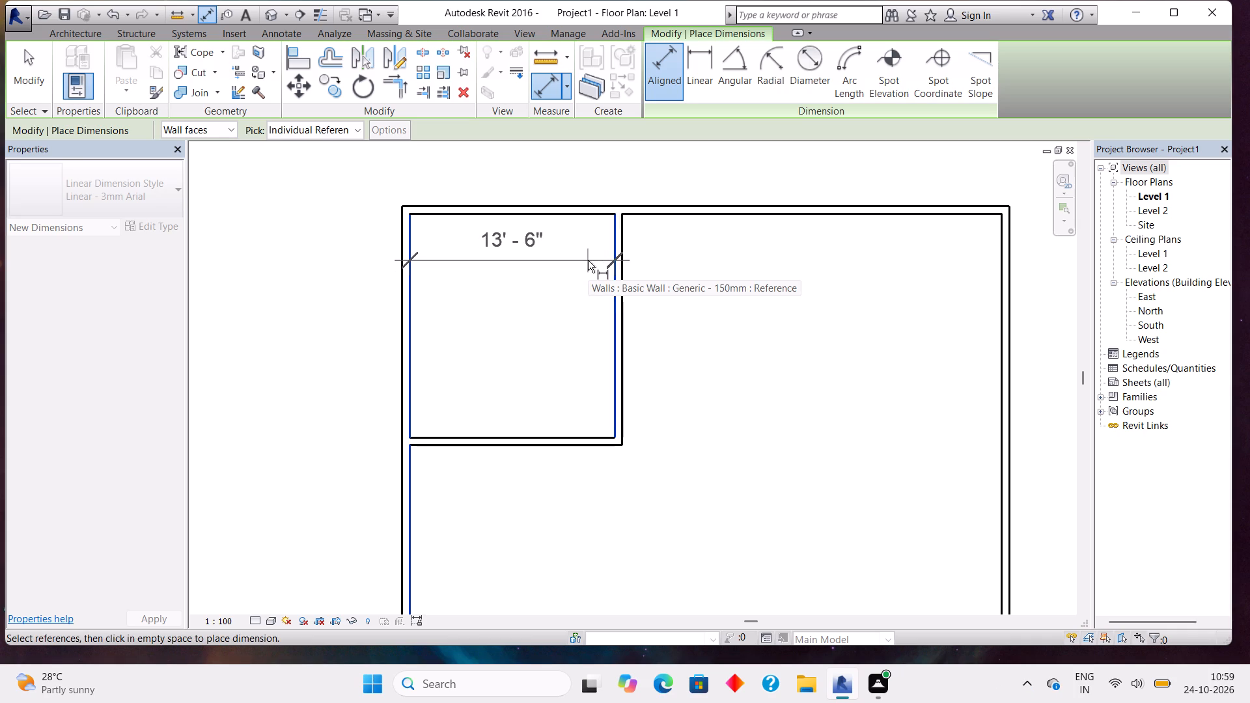
key("Escape")
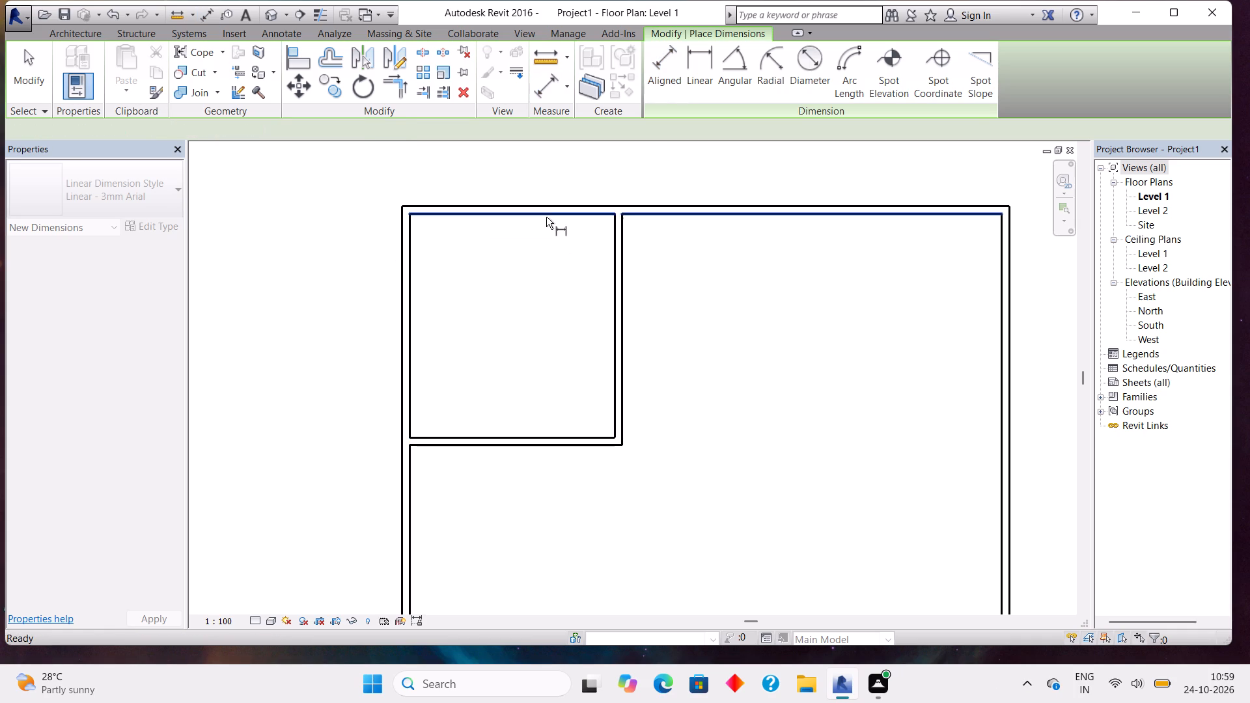
Check the corner room's clear depth between the inner faces of its upper and lower walls, without placing the dimension.
left_click(545, 215)
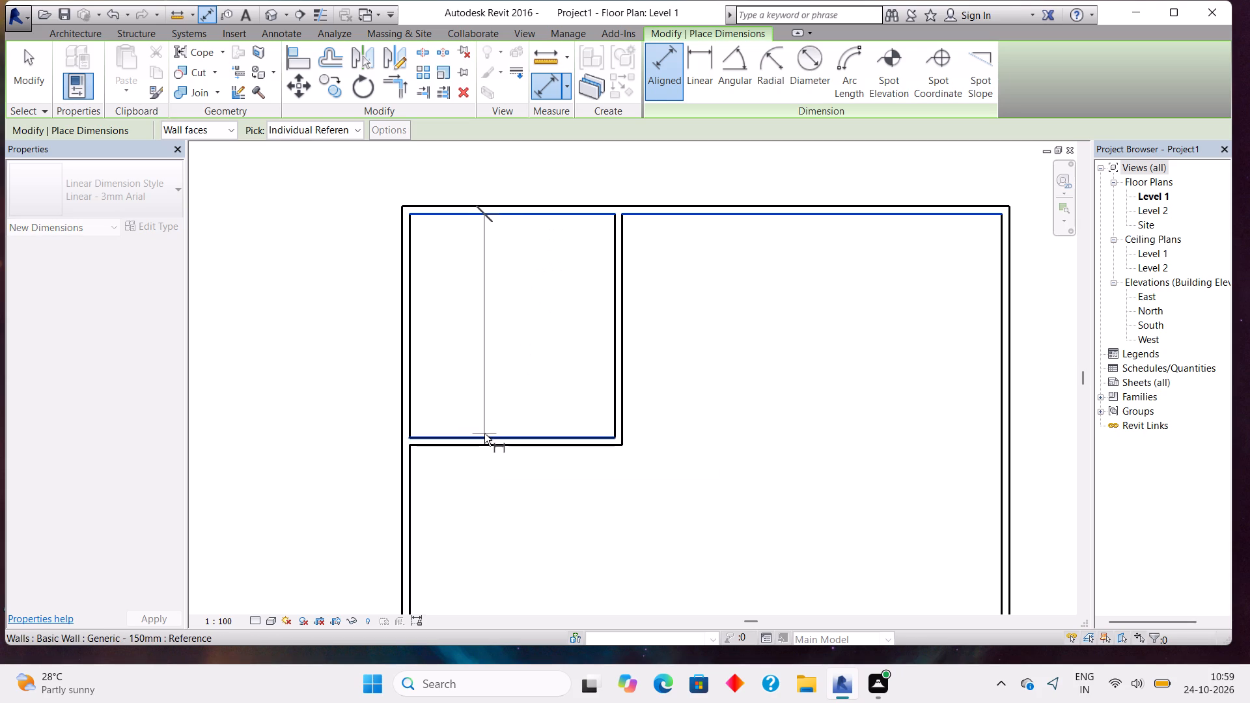
left_click(484, 434)
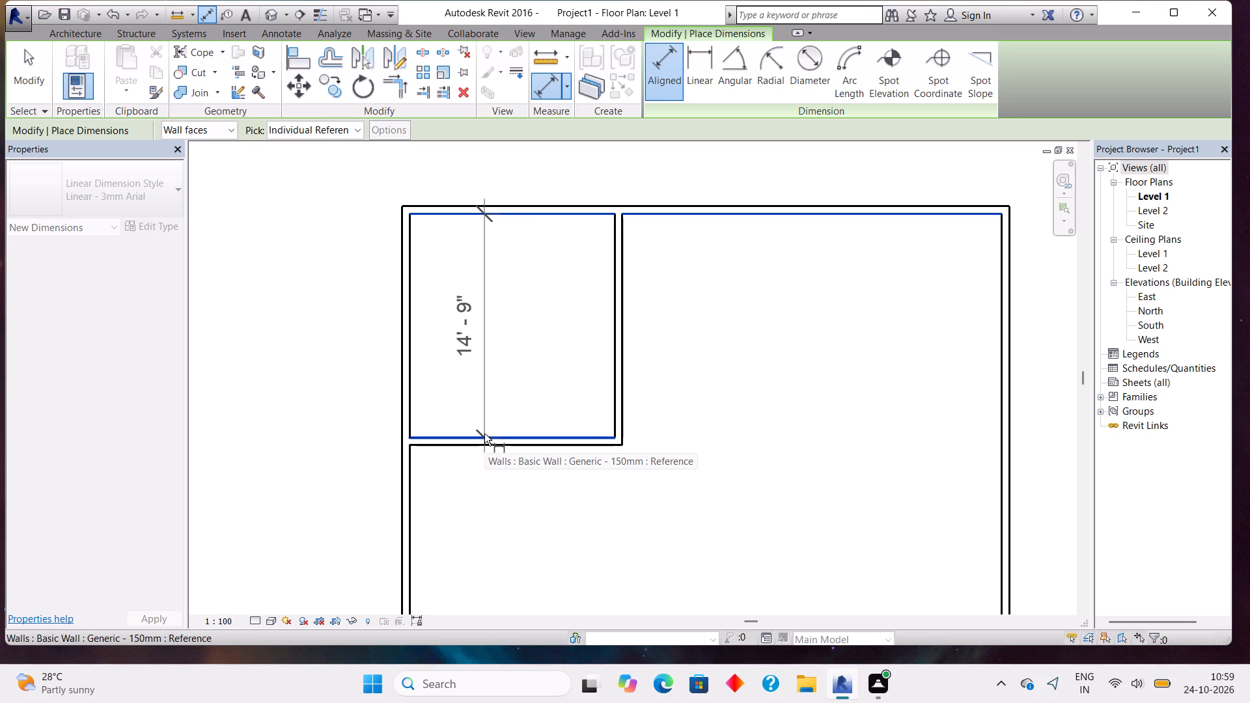
scroll(484, 434, "up", 4)
key("Escape")
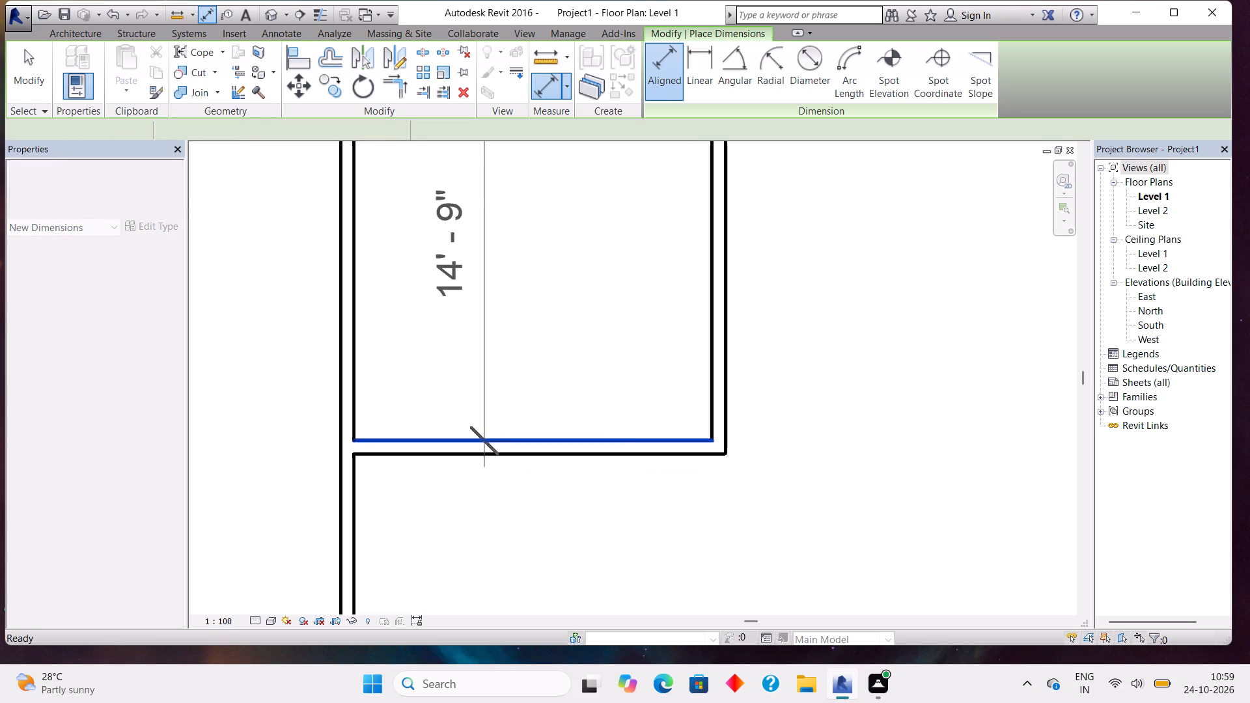
key("Escape")
Nudge the corner room's lower horizontal wall about 1' 6" toward the upper outer wall.
left_click(484, 434)
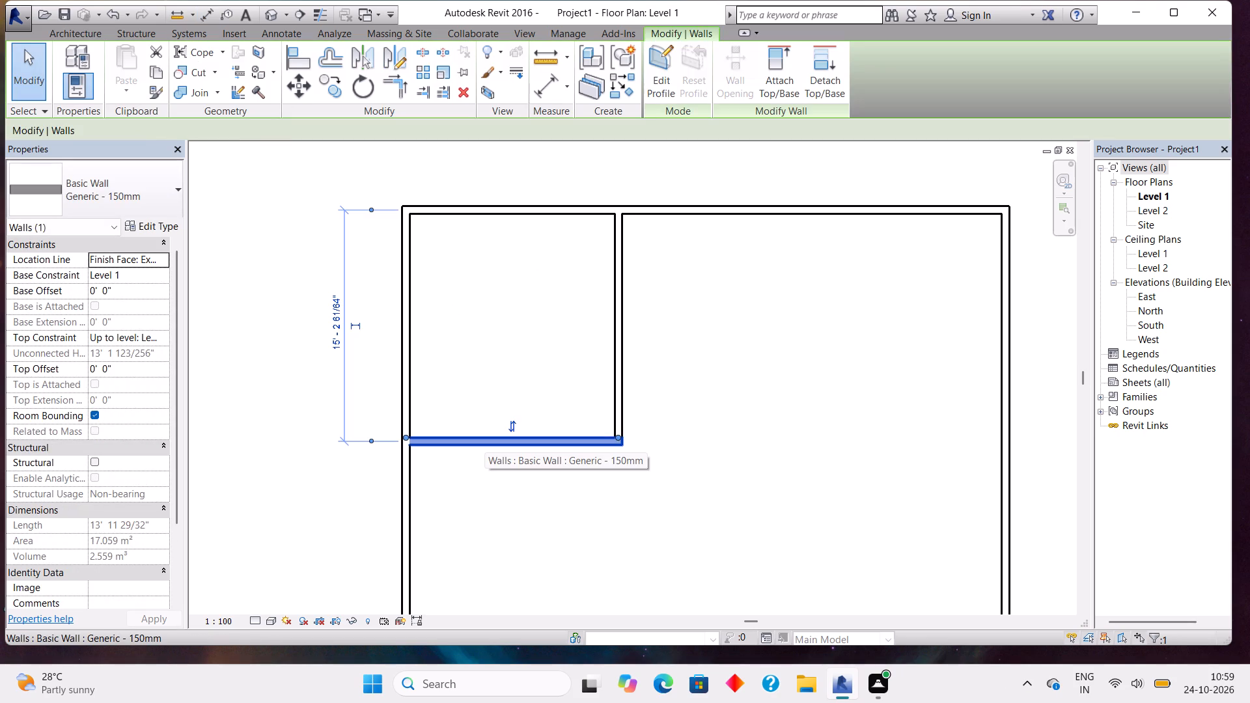
key("Up")
key("Up")
key("Up")
key("Up")
key("Up")
key("Up")
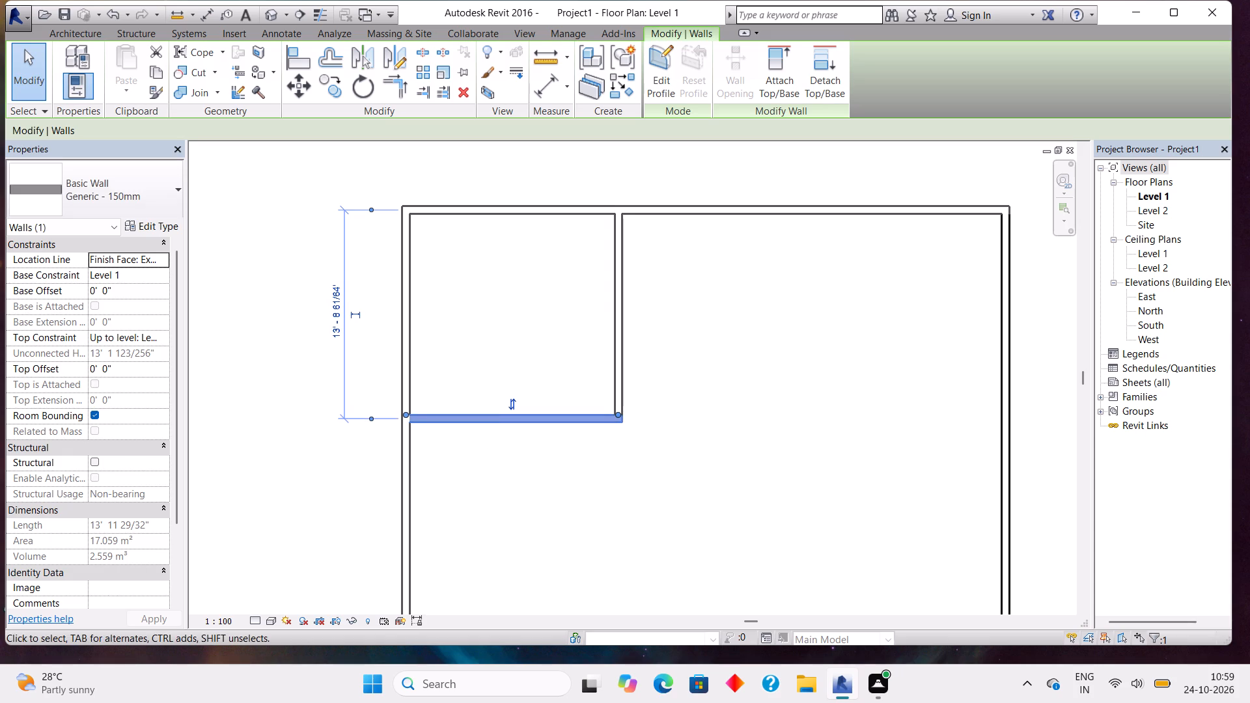
Recheck the corner room's clear depth between wall faces with an Aligned dimension, without placing it.
left_click(536, 86)
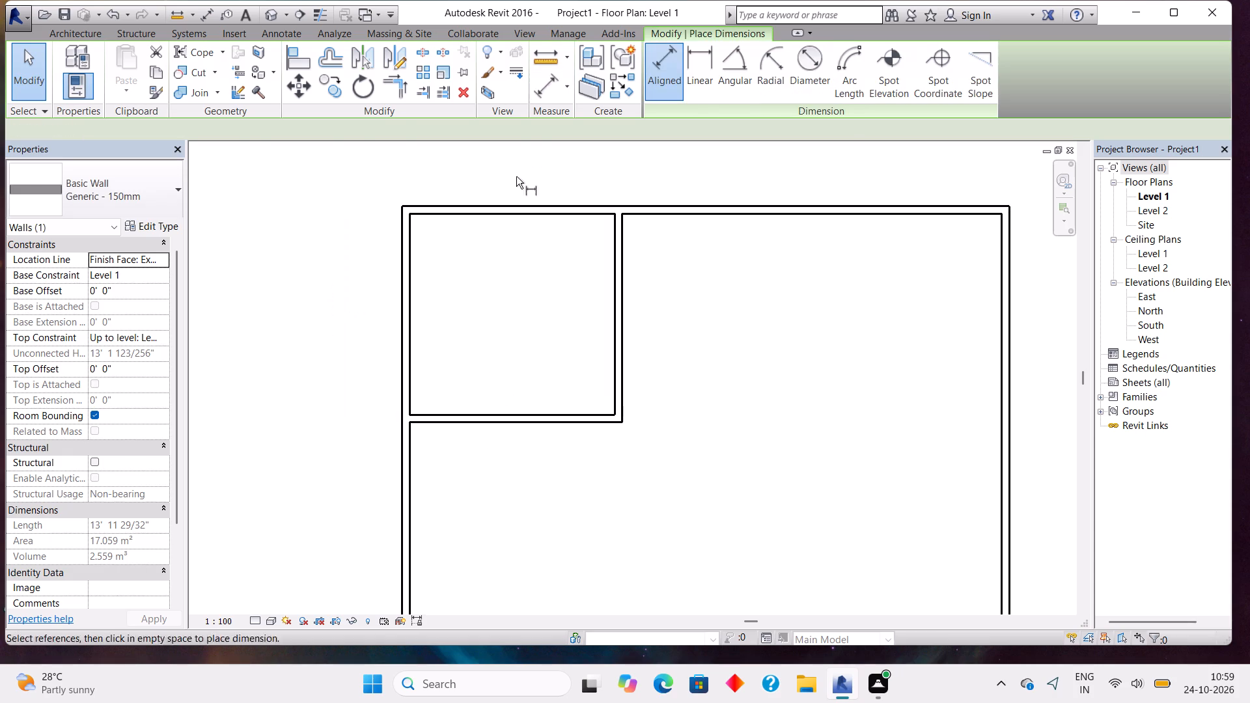
left_click(514, 220)
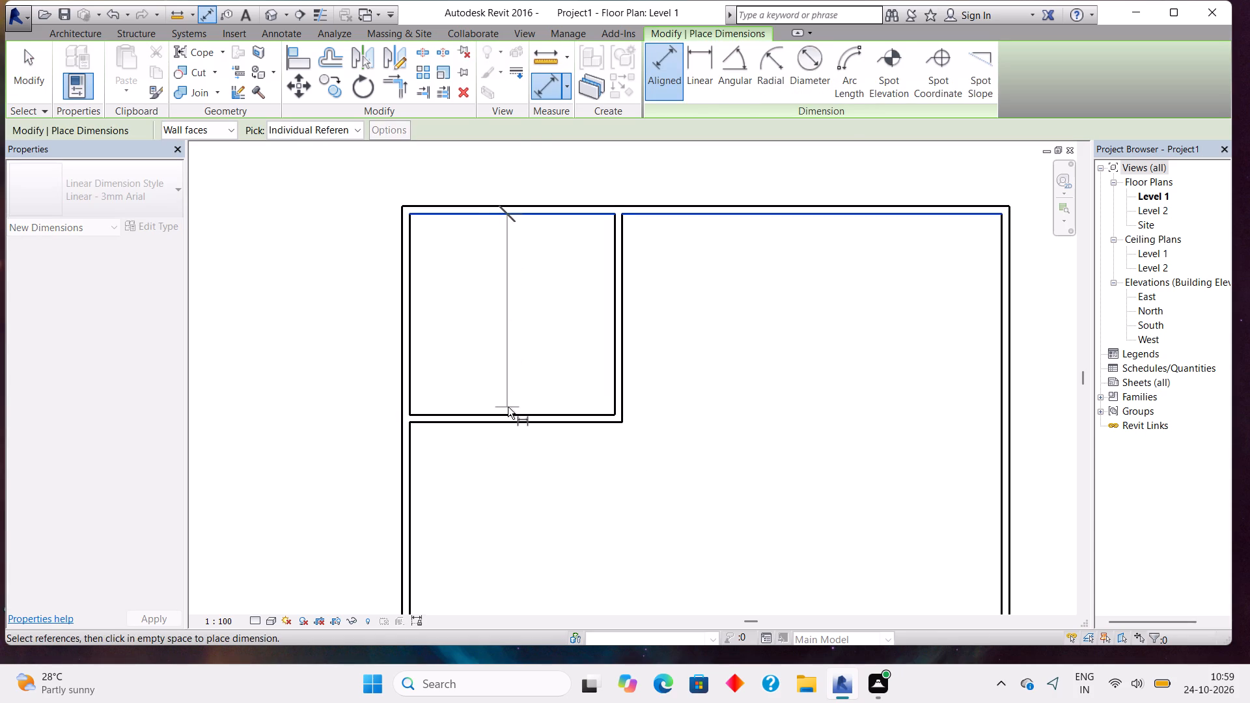
left_click(506, 414)
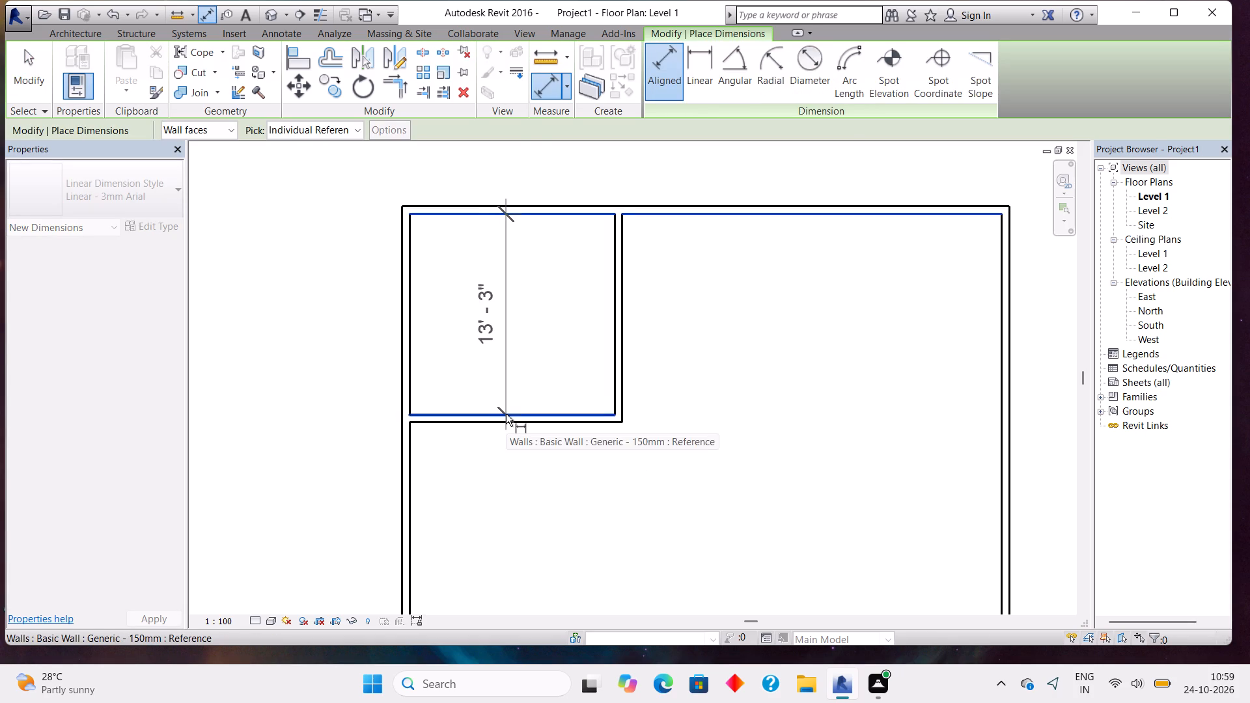
key("Escape")
key("Escape")
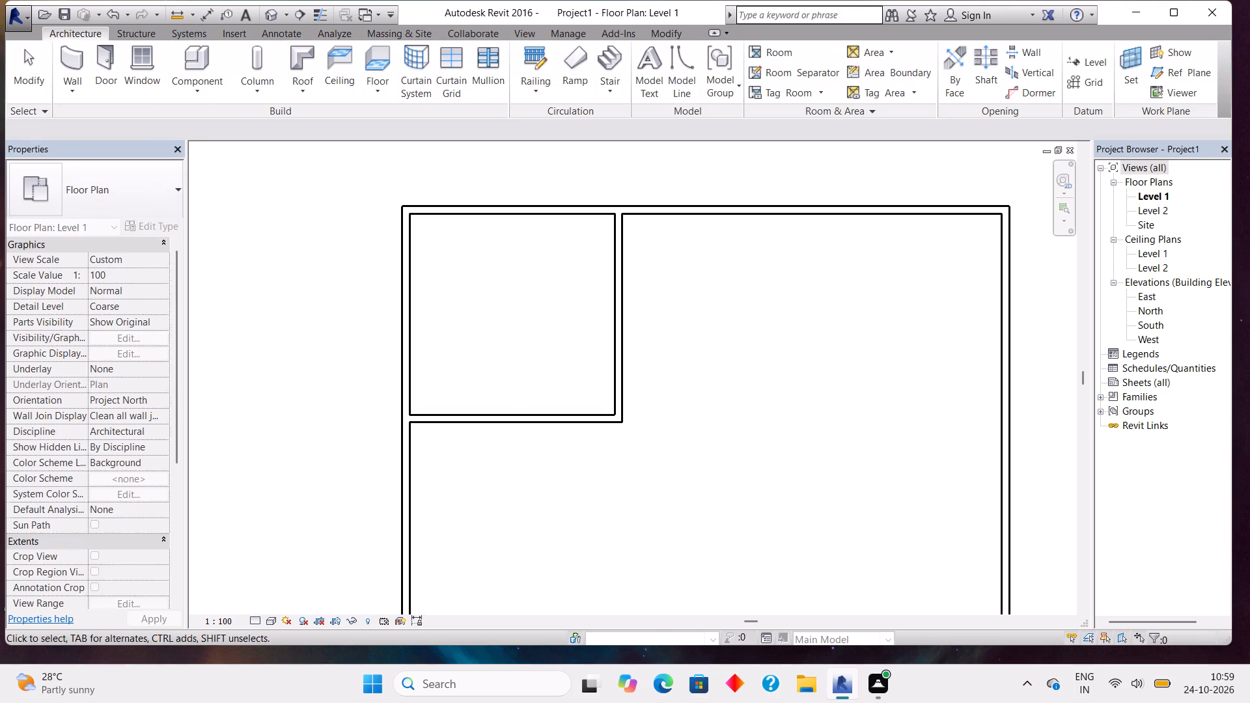
Nudge the corner room's lower horizontal wall about 9" toward the upper outer wall, for a 12' 6" clear depth.
left_click(511, 408)
key("Up")
key("Up")
key("Up")
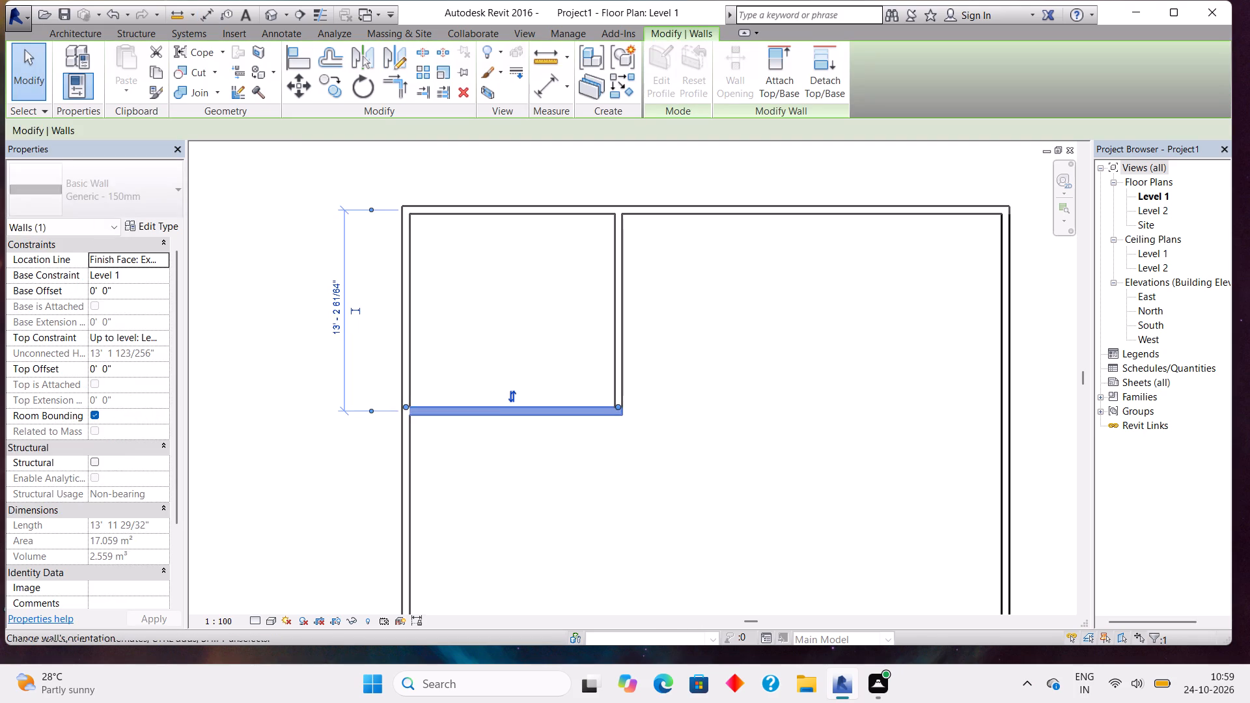
Recheck the corner room's clear depth between the inner wall faces with an Aligned dimension, without placing it.
left_click(543, 87)
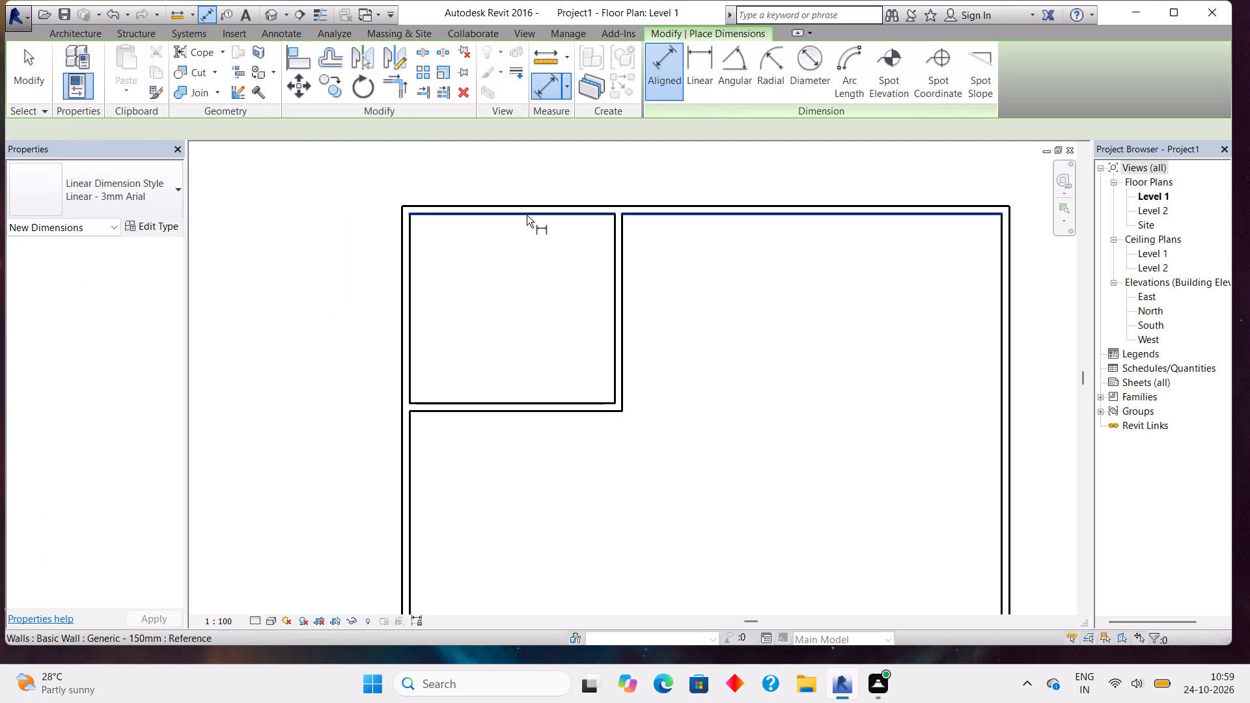
left_click(527, 215)
left_click(514, 403)
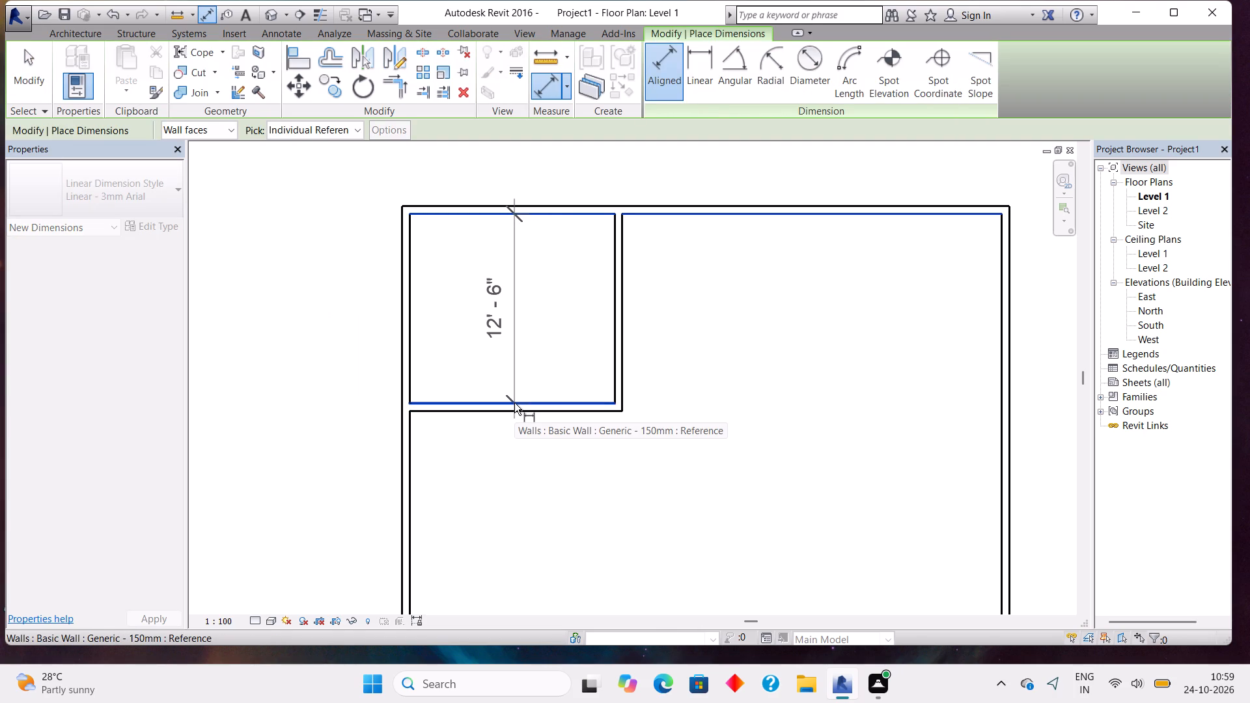
scroll(514, 403, "up", 4)
middle_click_drag(497, 331, 520, 482)
key("Escape")
key("Escape")
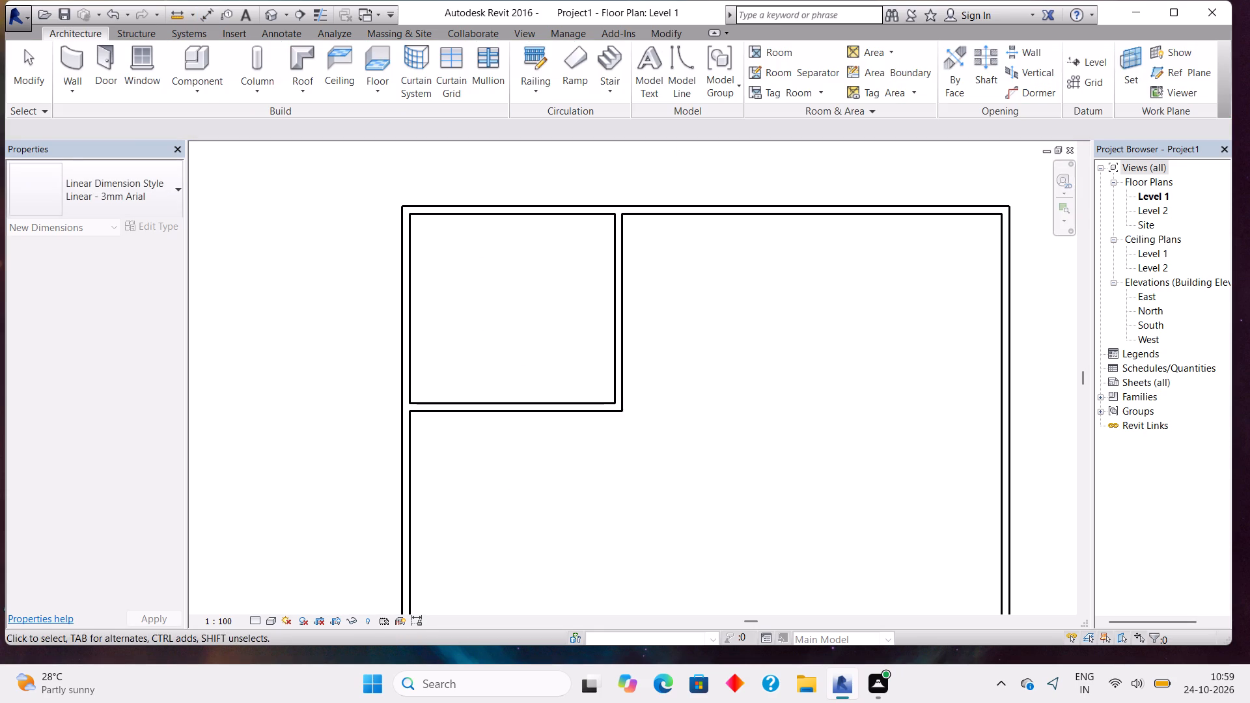
Nudge the corner room's lower horizontal wall 6" further toward the upper outer wall, for a 12' 0" clear depth.
left_click(531, 402)
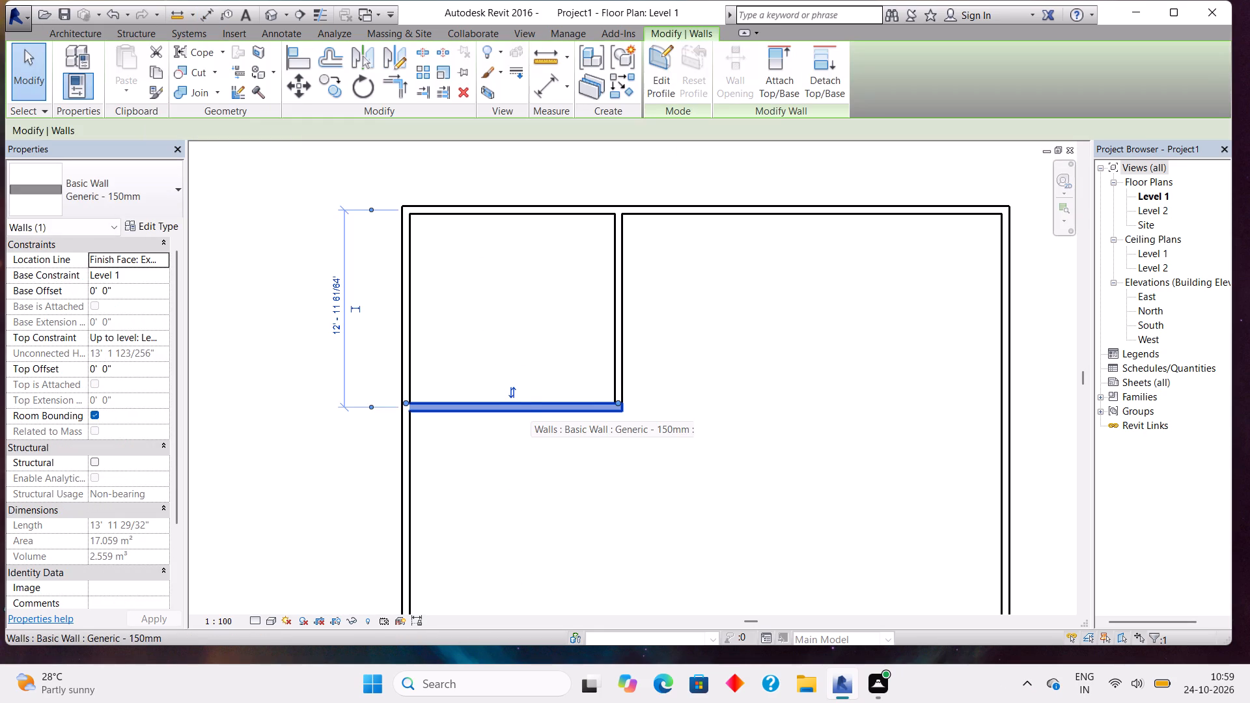
key("Up")
key("Up")
Verify the corner room's clear depth between its upper and lower inner wall faces with an Aligned dimension, without placing it.
left_click(541, 88)
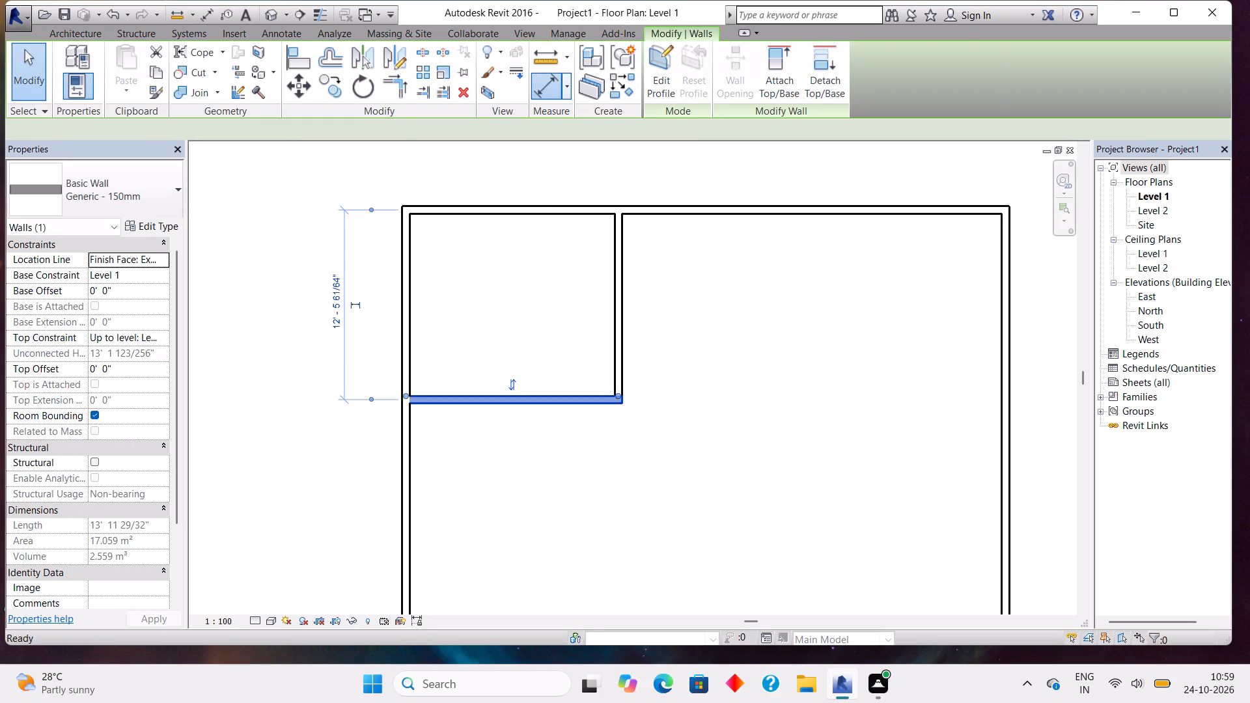
left_click(517, 213)
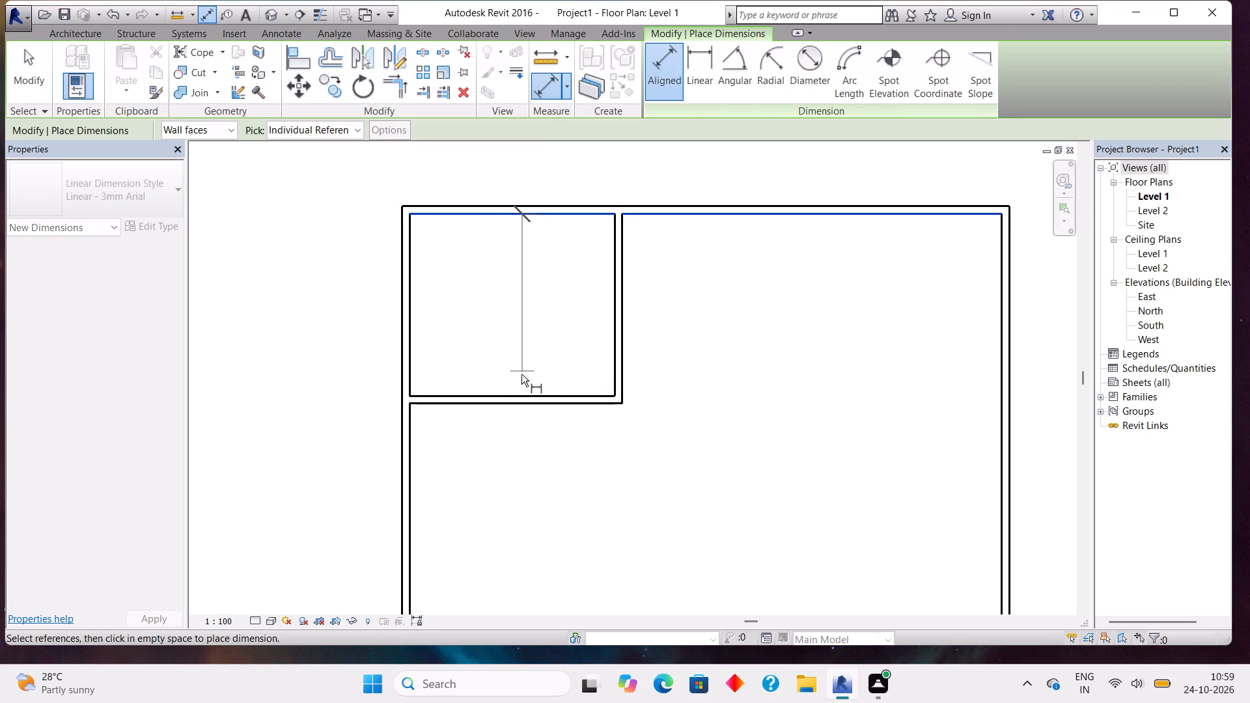
left_click(519, 391)
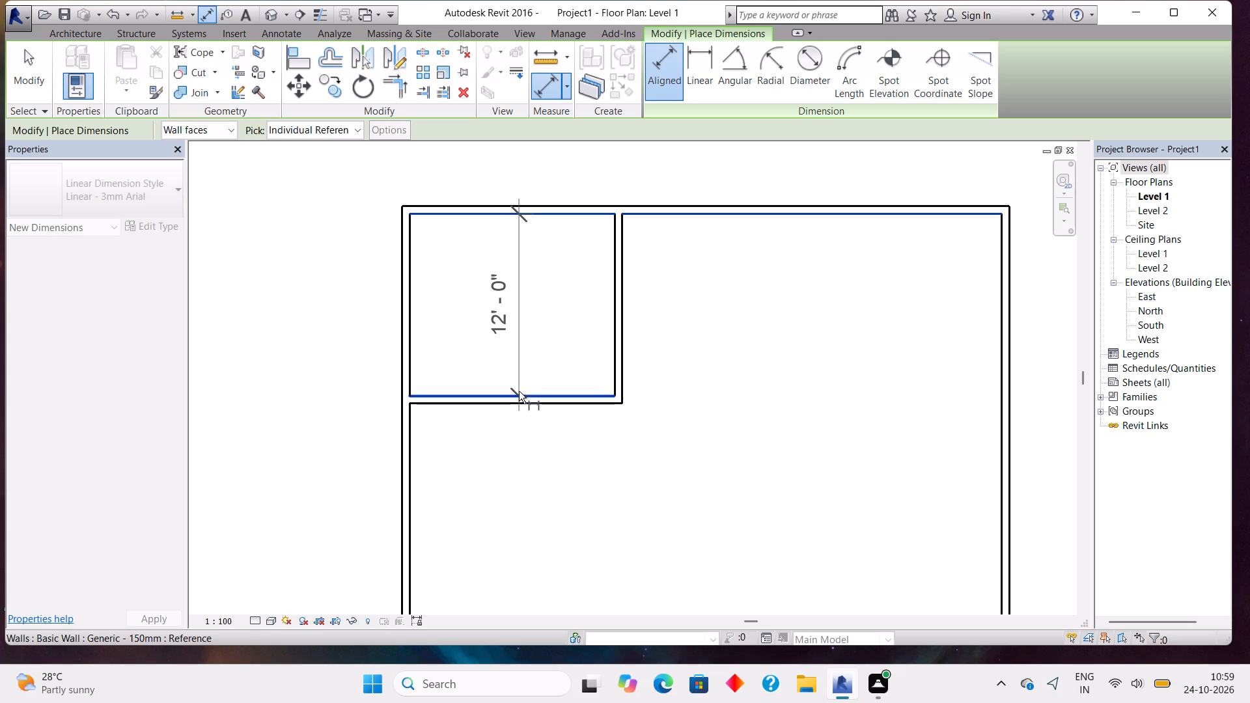
key("Escape")
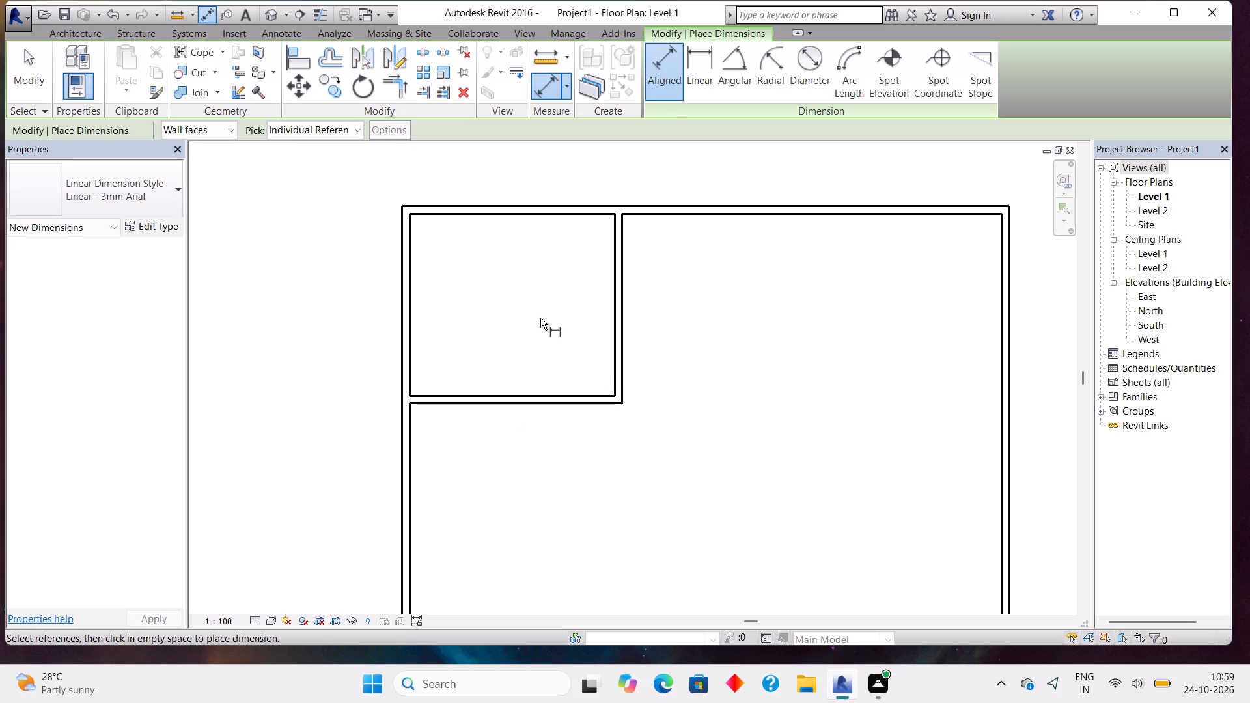
Draw a second room beside the corner room with a 9' 0" horizontal wall and a vertical wall about 9' 9" to the upper outer wall.
scroll(540, 318, "down", 1)
scroll(540, 318, "up", 5)
scroll(567, 294, "down", 1)
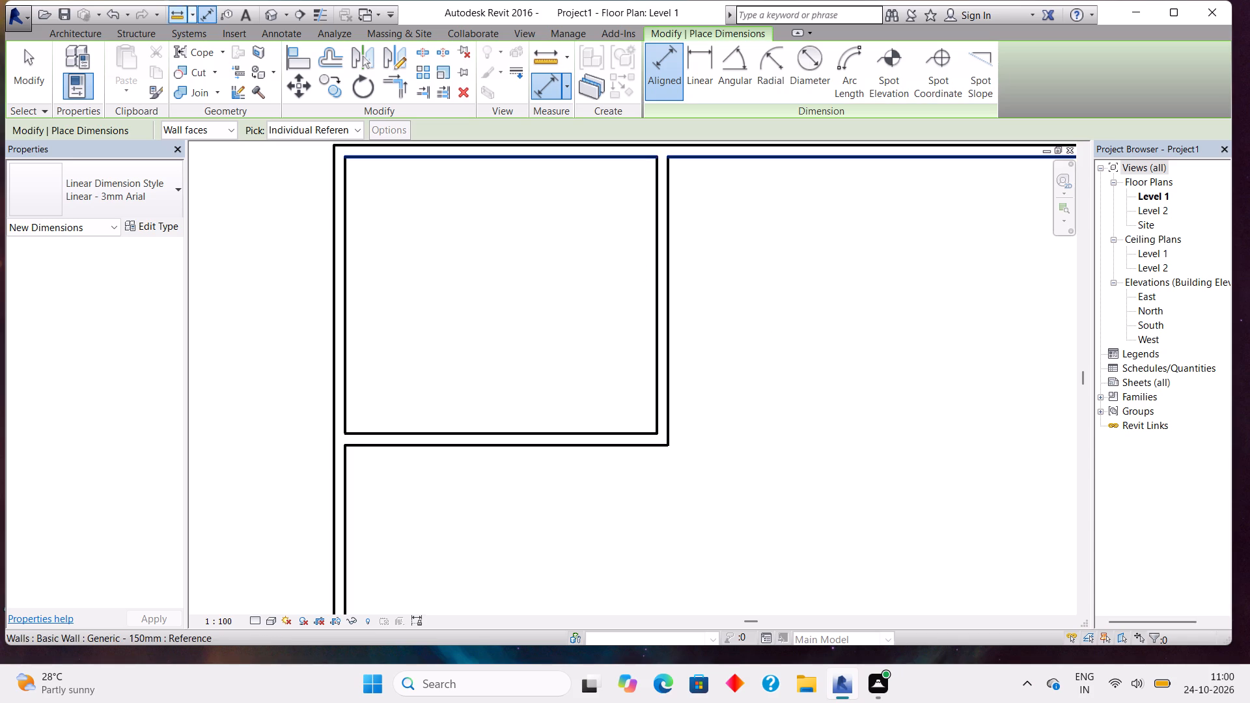
left_click(90, 33)
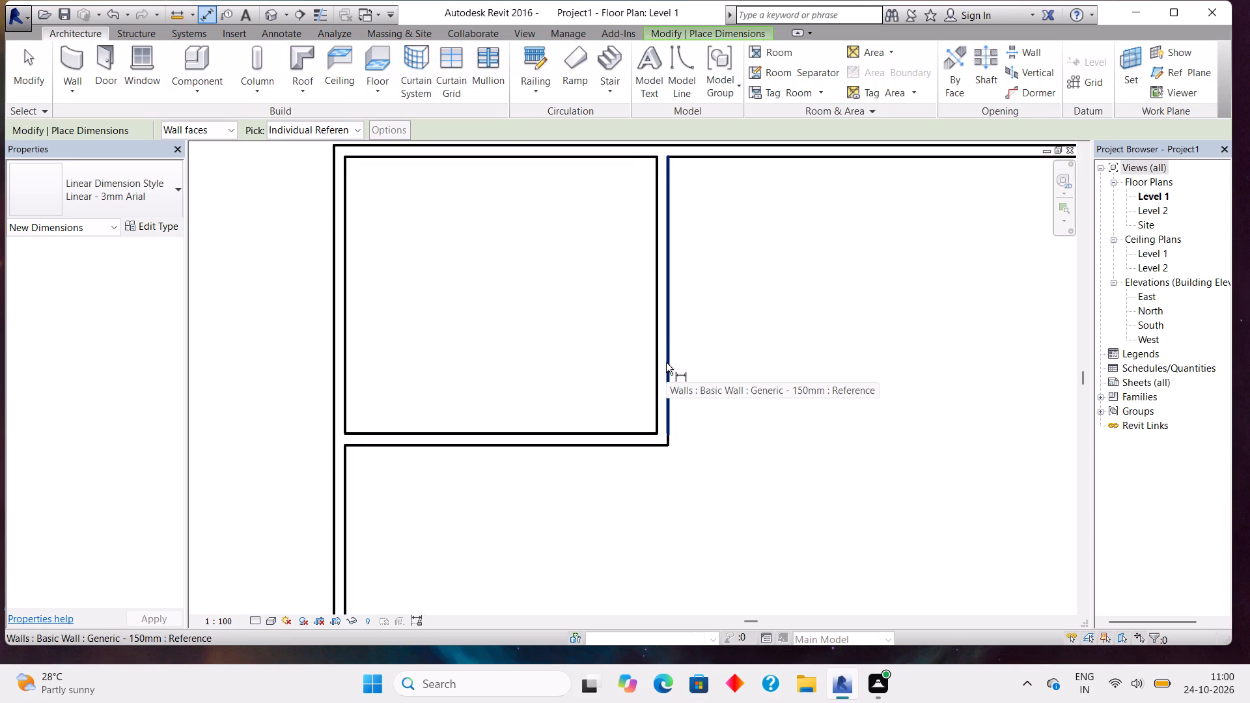
left_click(81, 57)
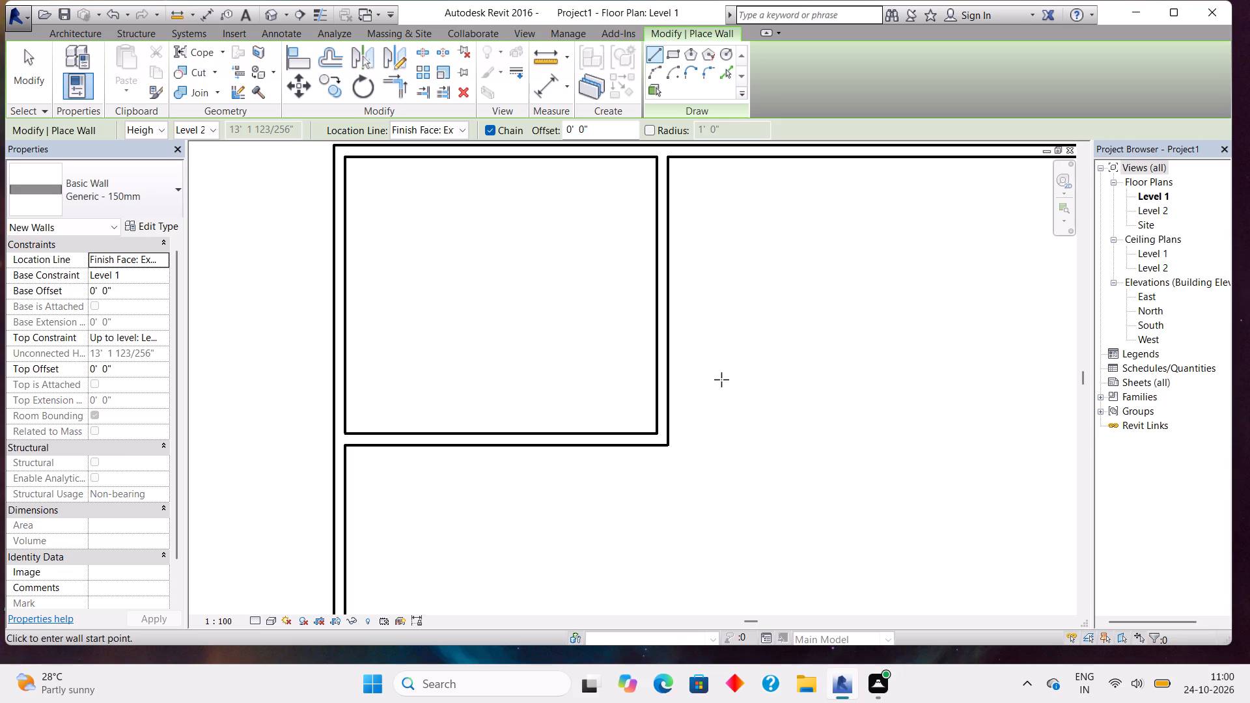
left_click(667, 377)
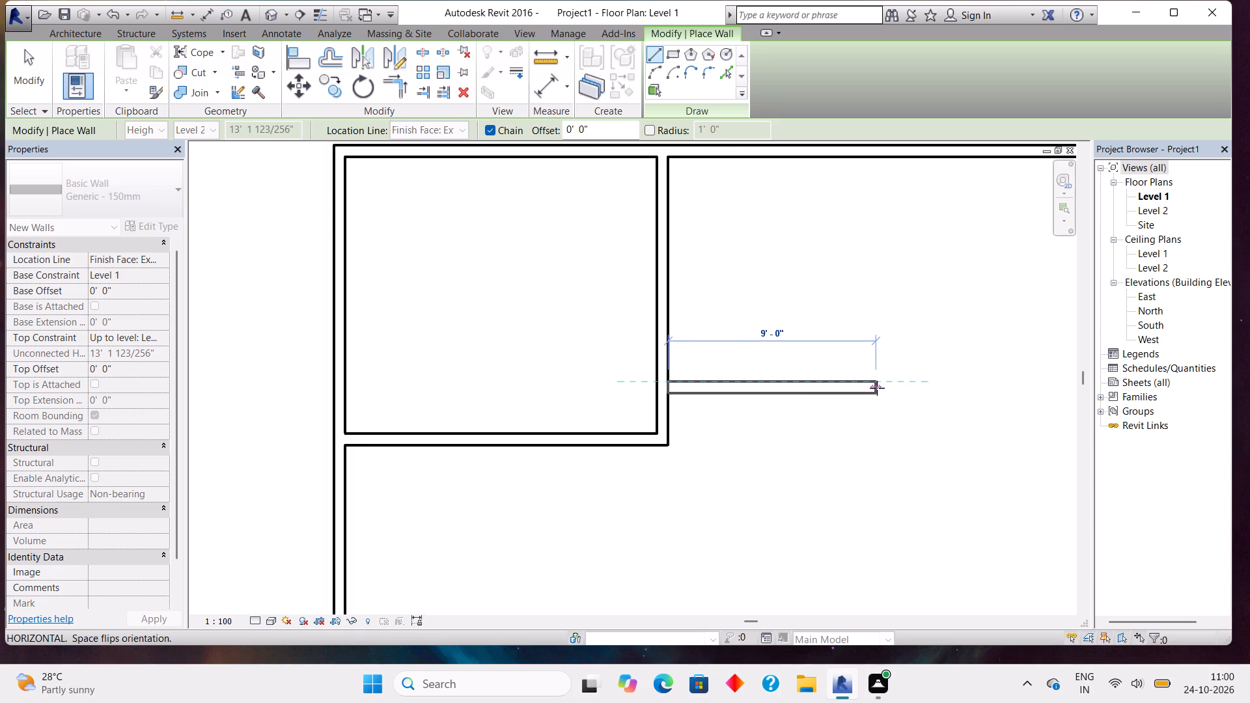
left_click(877, 388)
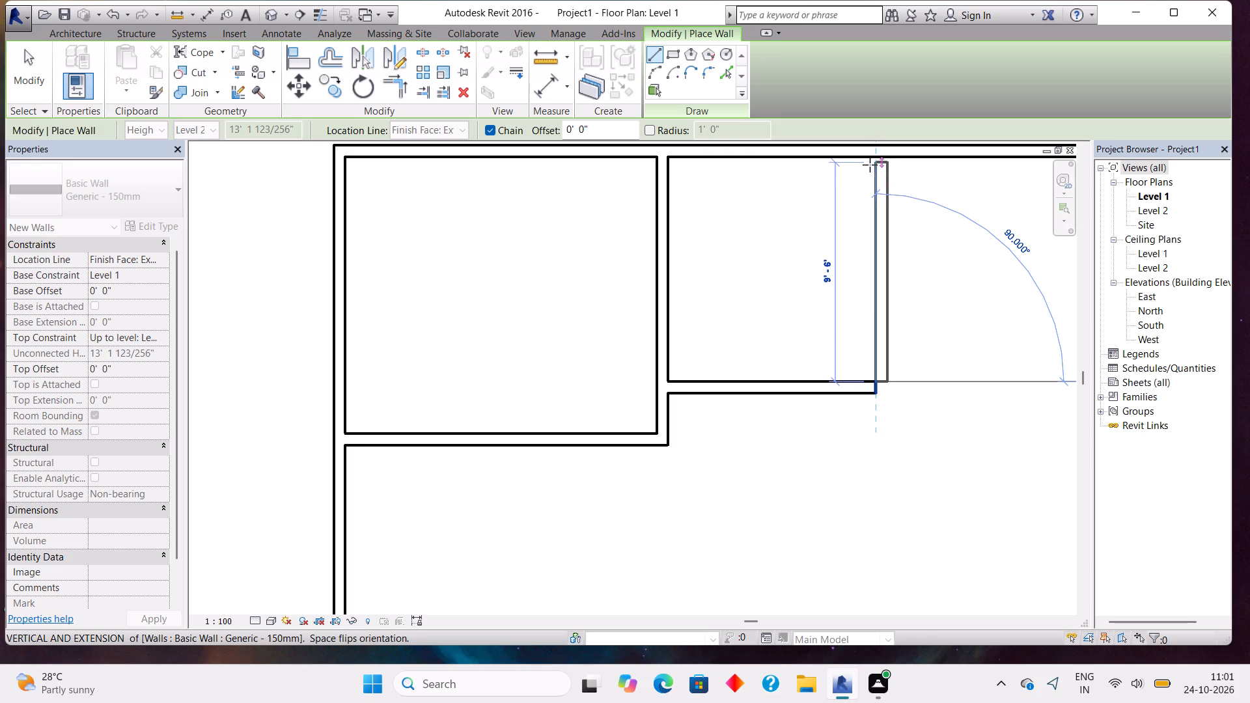
left_click(869, 160)
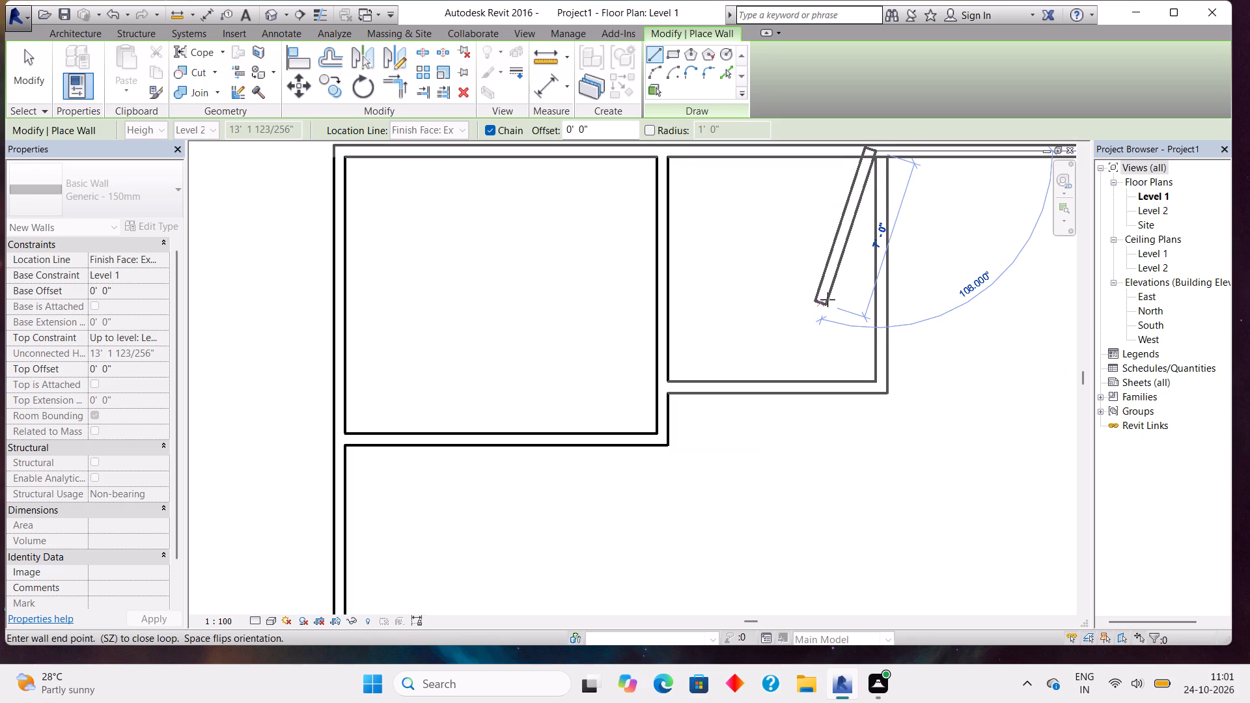
key("Escape")
scroll(827, 300, "down", 2)
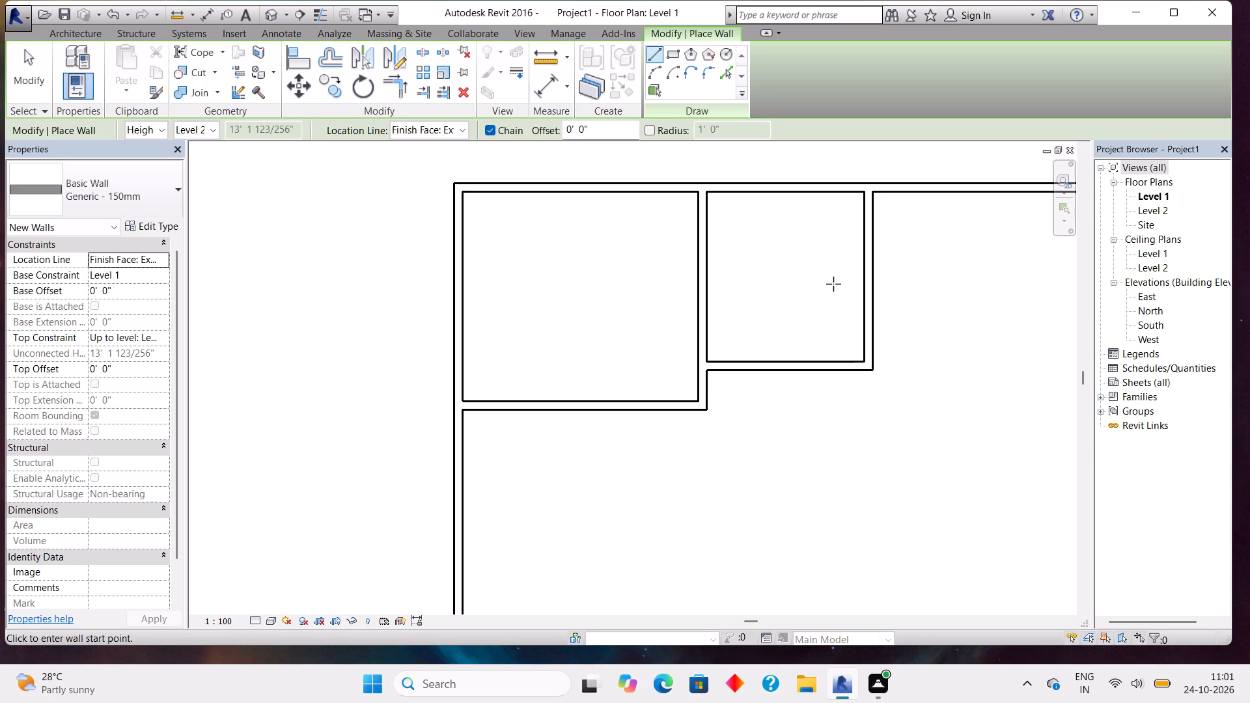
Check the second room's clear depth and clear width between wall faces with Aligned dimensions, without placing them.
left_click(539, 80)
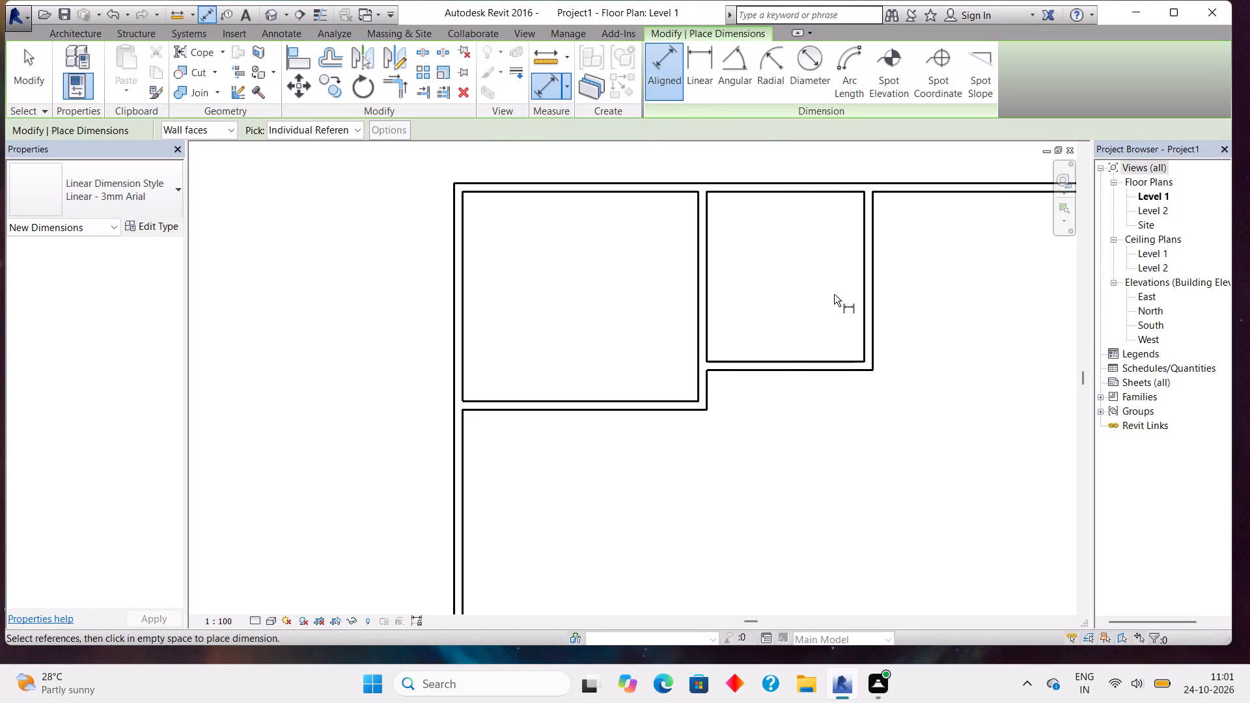
left_click(751, 200)
left_click(762, 187)
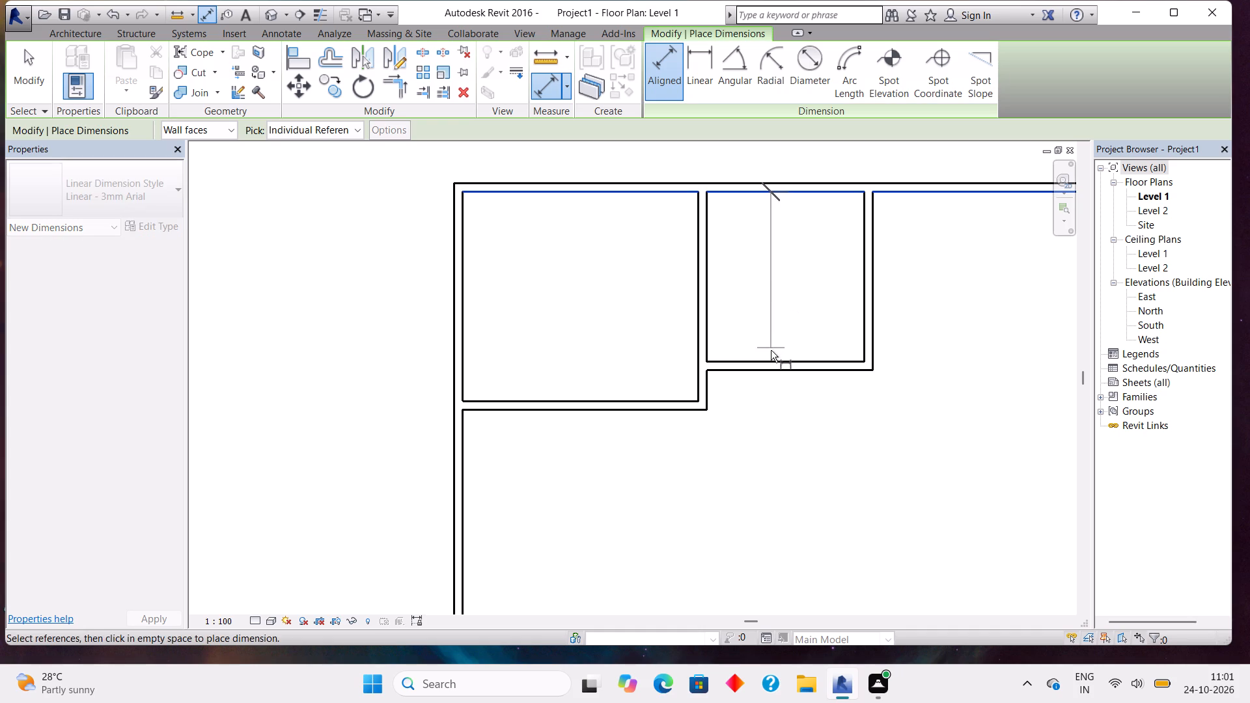
left_click(778, 361)
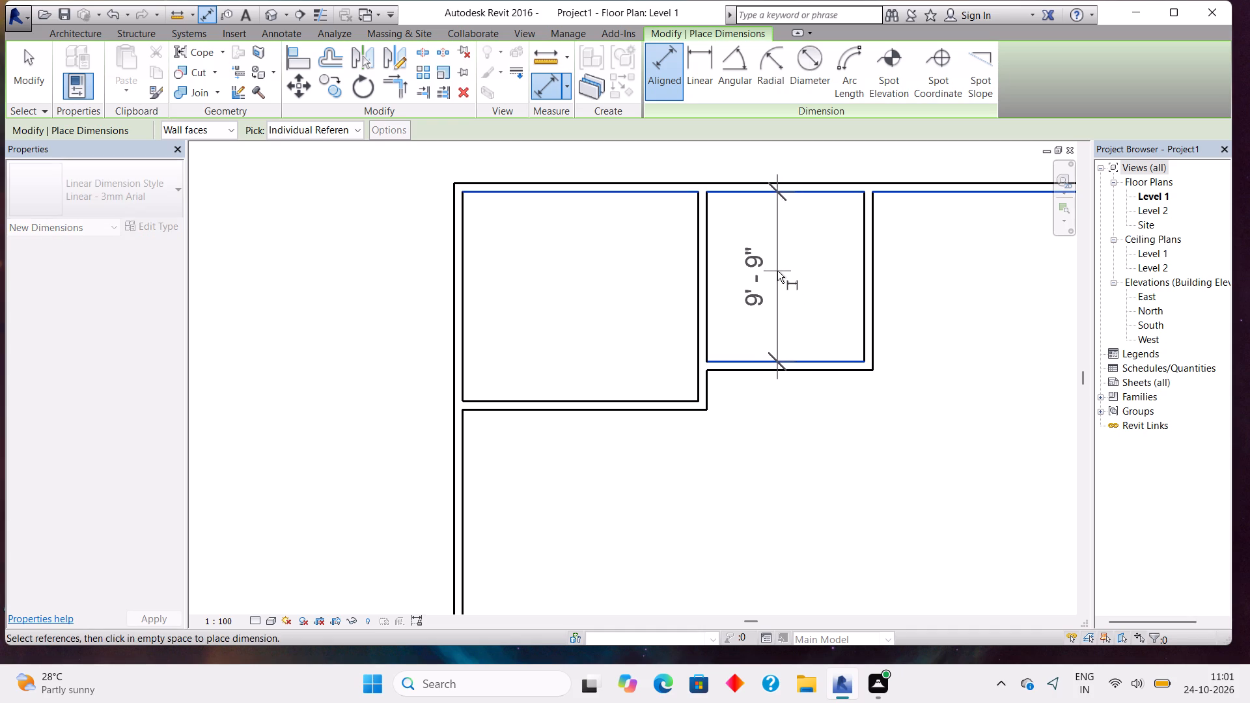
key("Escape")
left_click(706, 251)
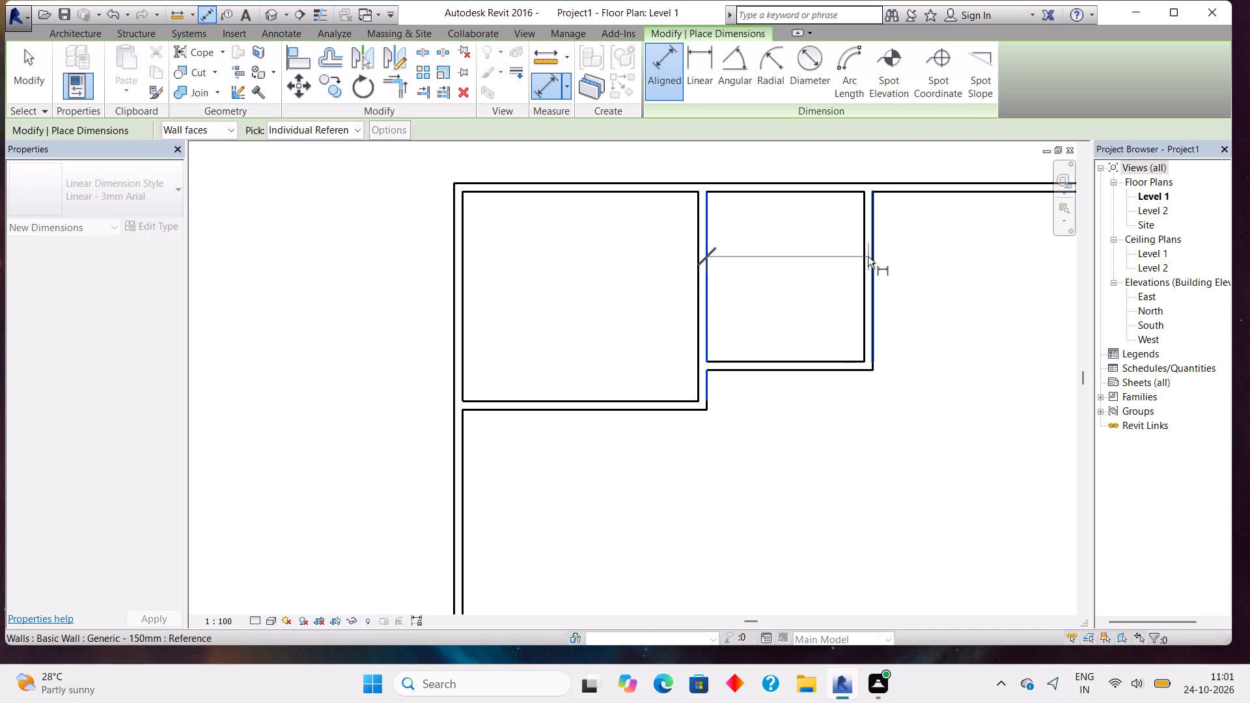
left_click(865, 256)
key("Escape")
key("Escape")
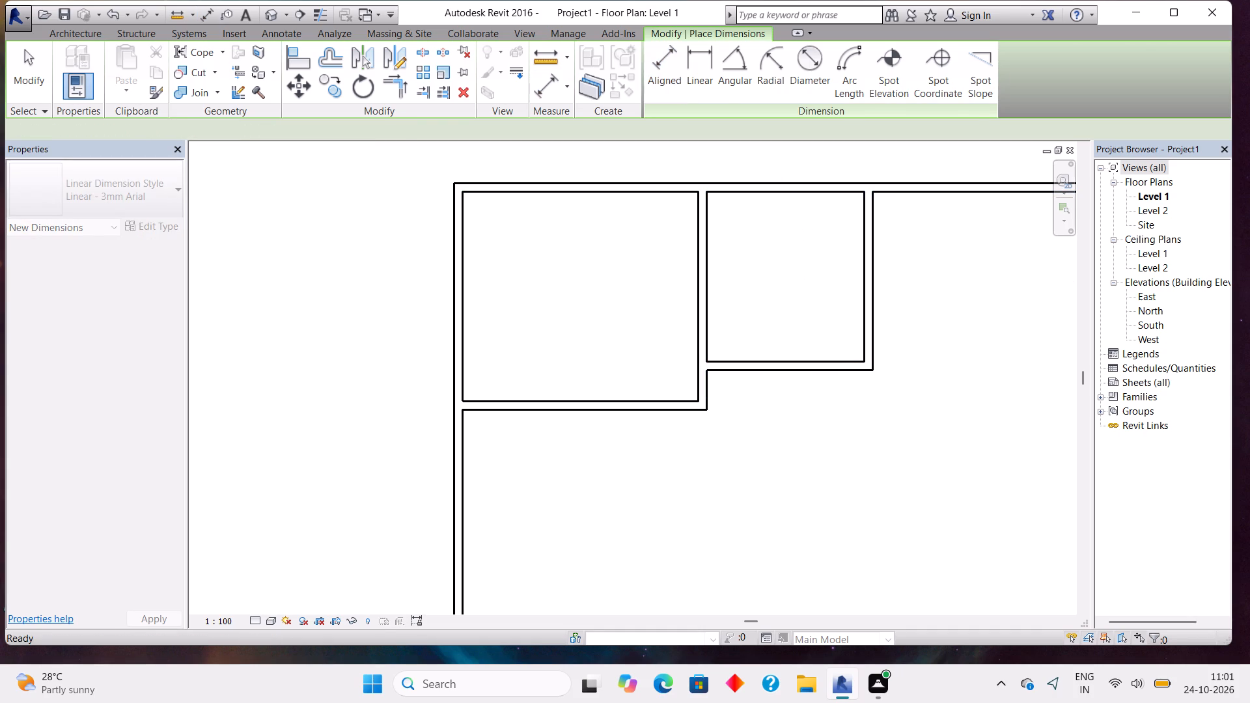
Nudge the second room's lower horizontal wall 1' 0" toward the upper outer wall, for an 8' 9" clear depth.
left_click(794, 367)
key("Up")
key("Up")
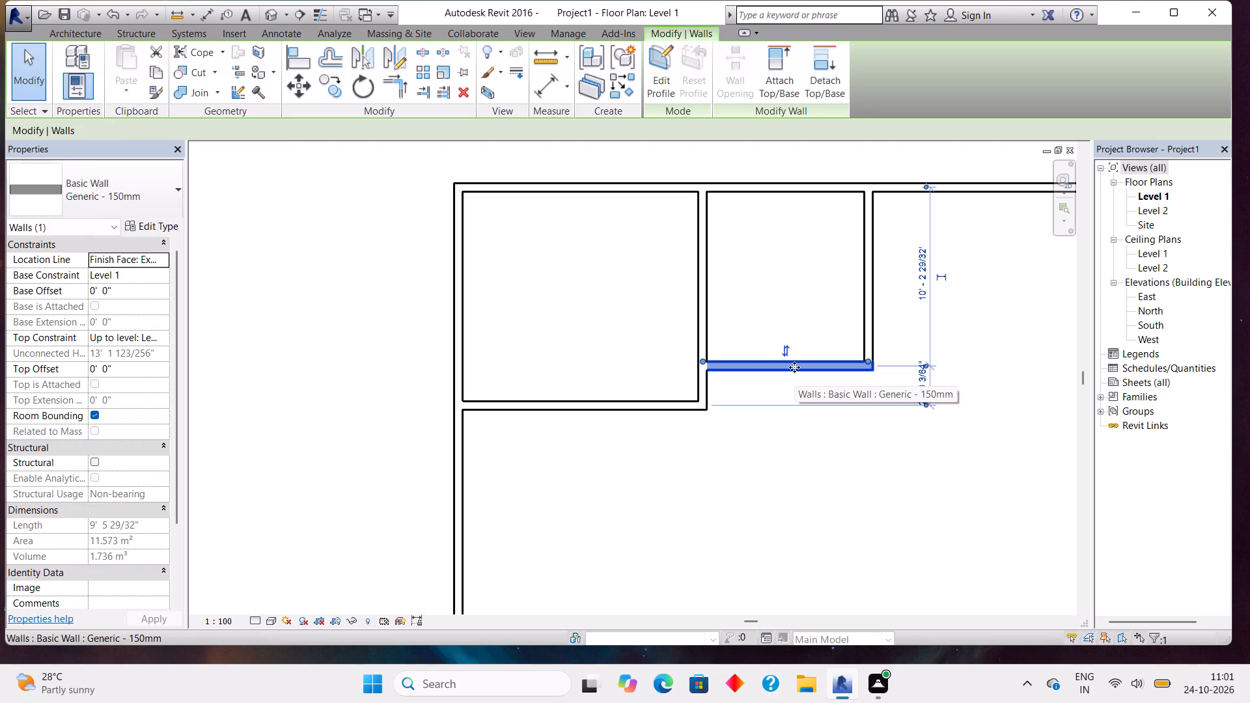
key("Up")
key("Up")
Nudge the second room's far vertical wall 9" toward the corner room, for an 8' 3" clear width.
left_click(863, 282)
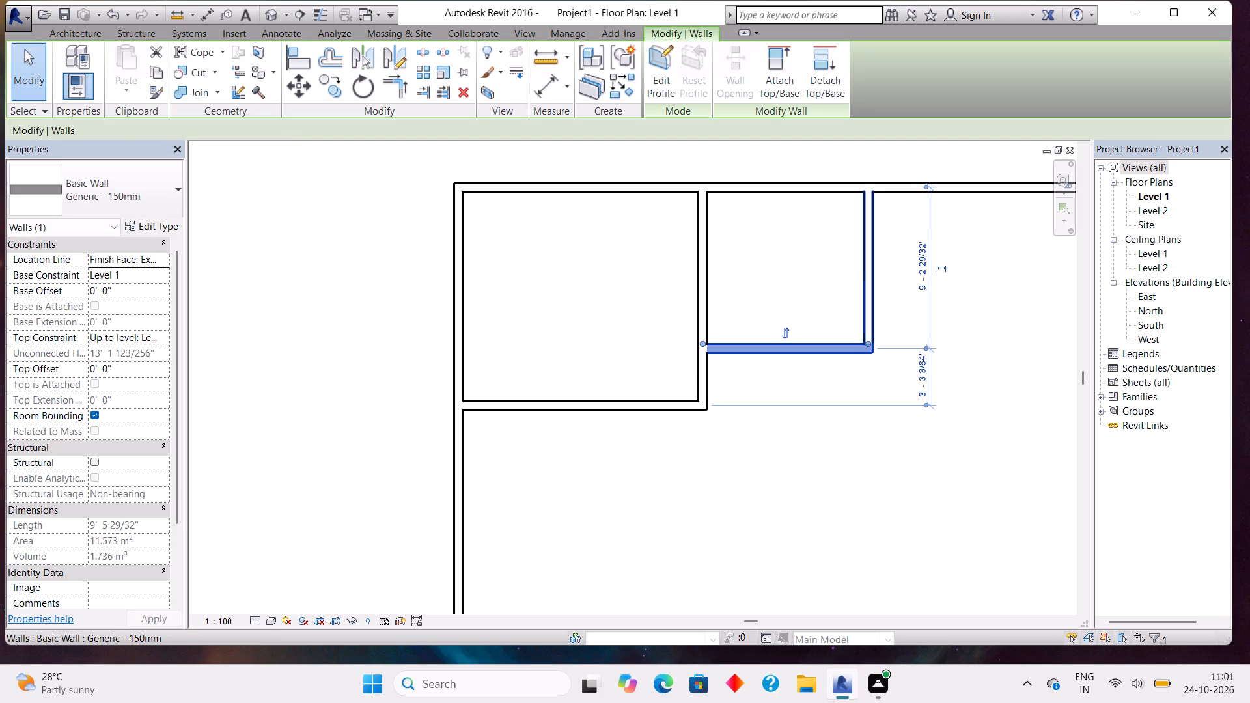
key("Left")
key("Left")
key("Left")
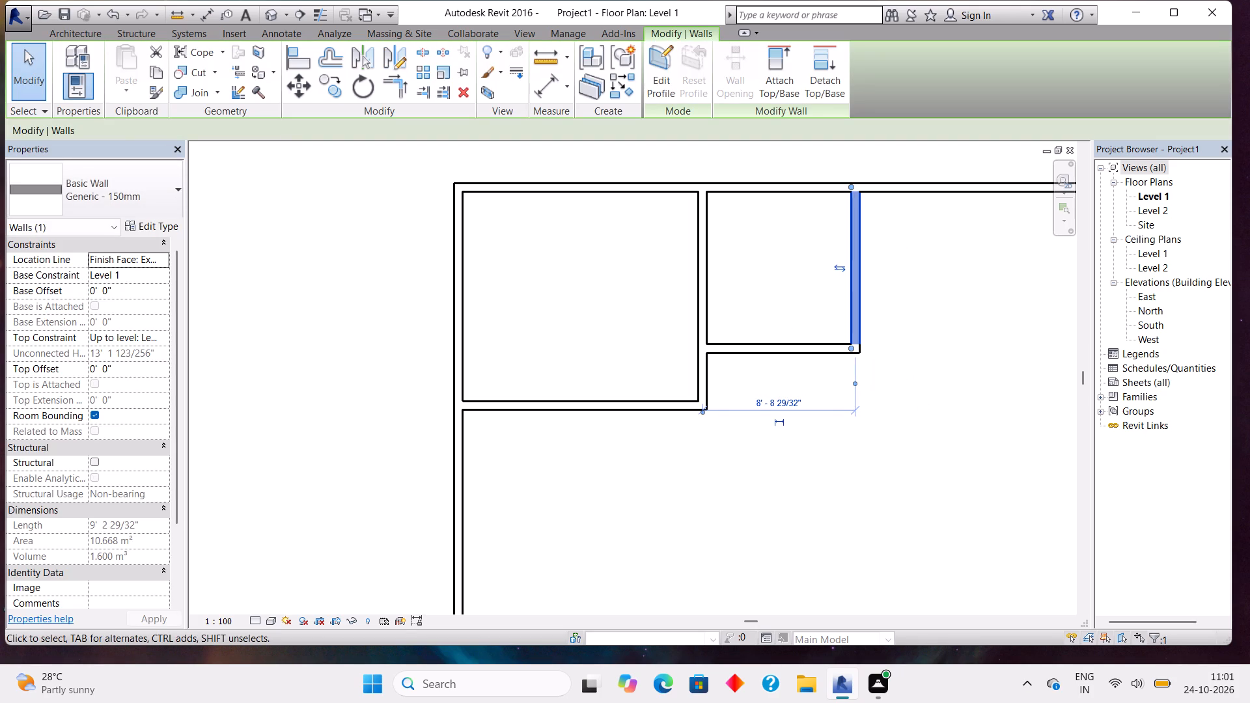
Recheck the second room's clear depth and clear width between wall faces with Aligned dimensions, without placing them.
left_click(546, 92)
left_click(745, 200)
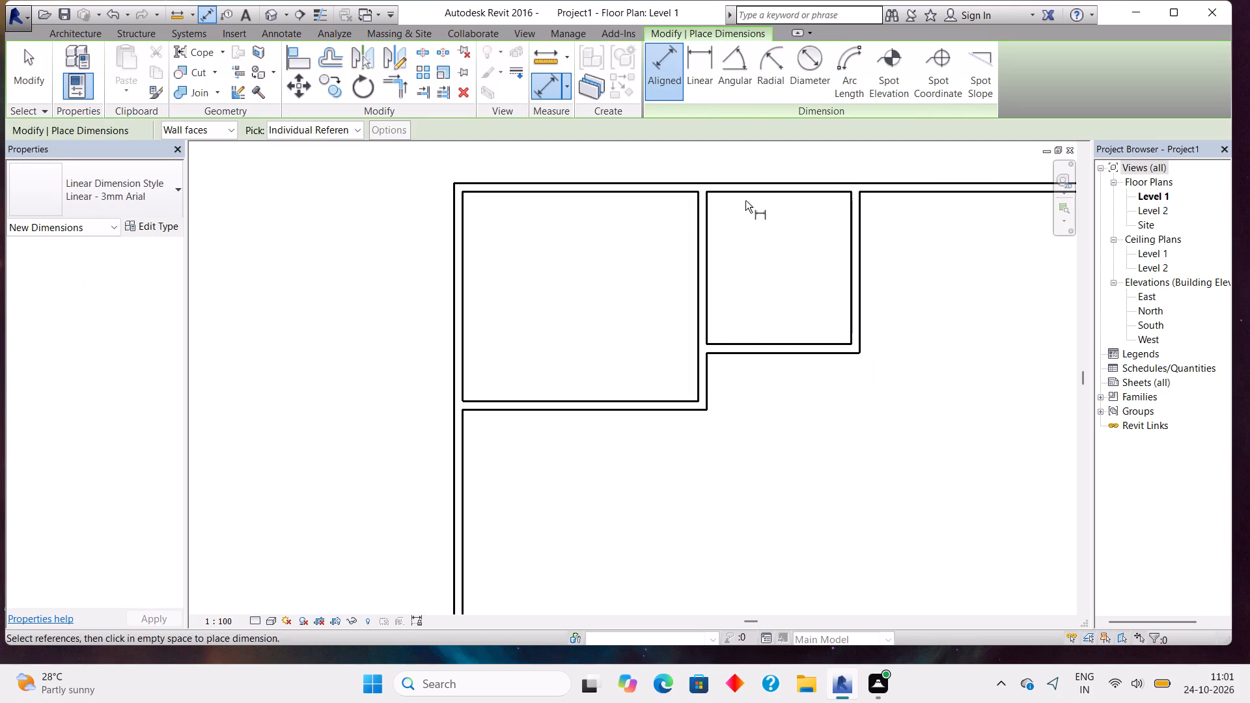
left_click(754, 192)
left_click(776, 341)
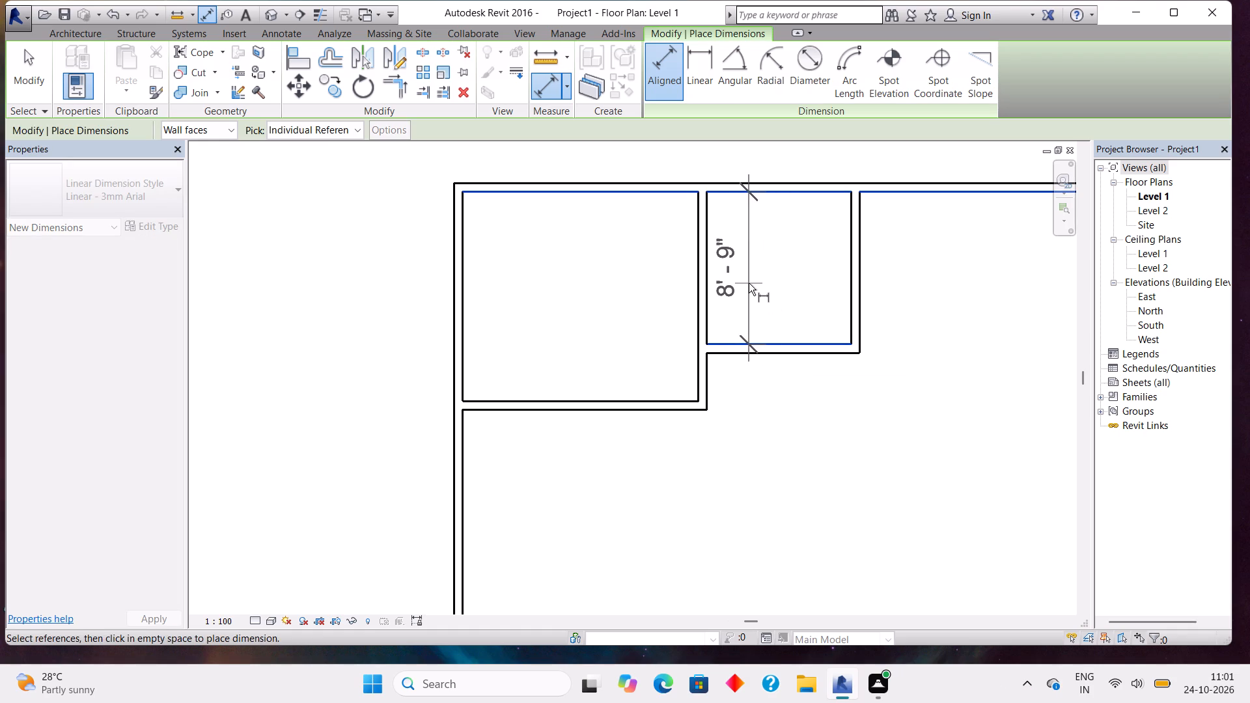
key("Escape")
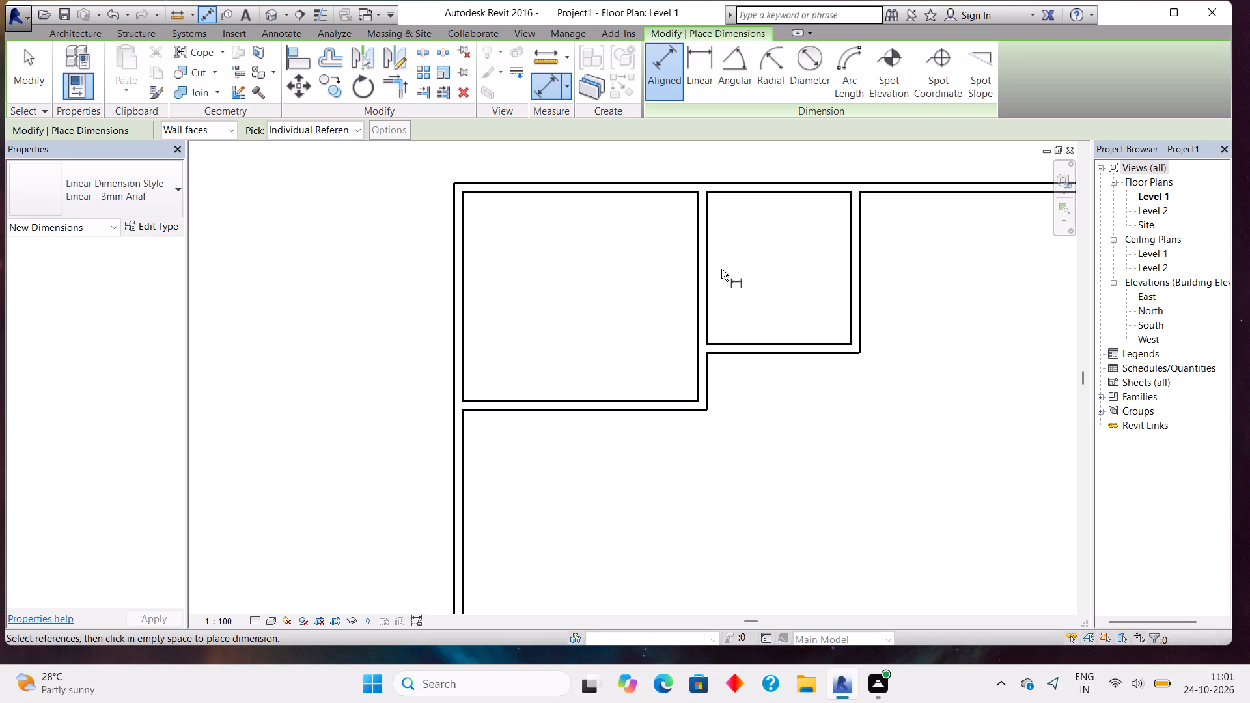
left_click(710, 264)
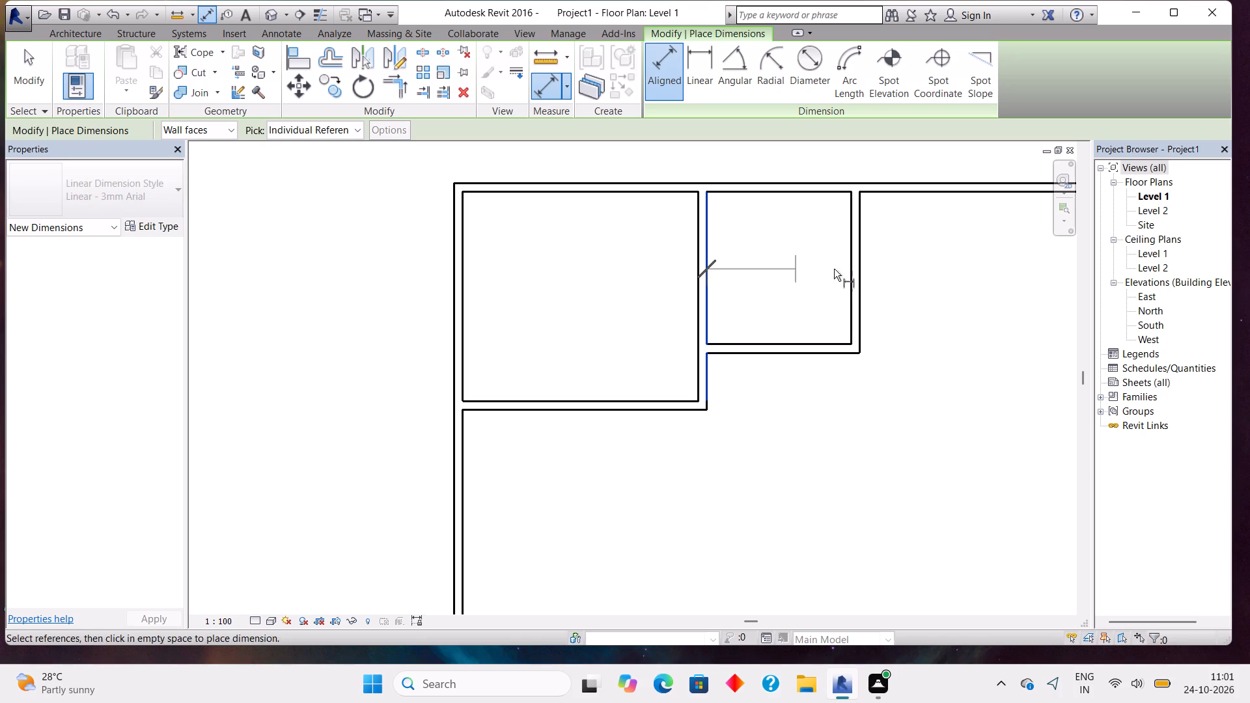
left_click(853, 259)
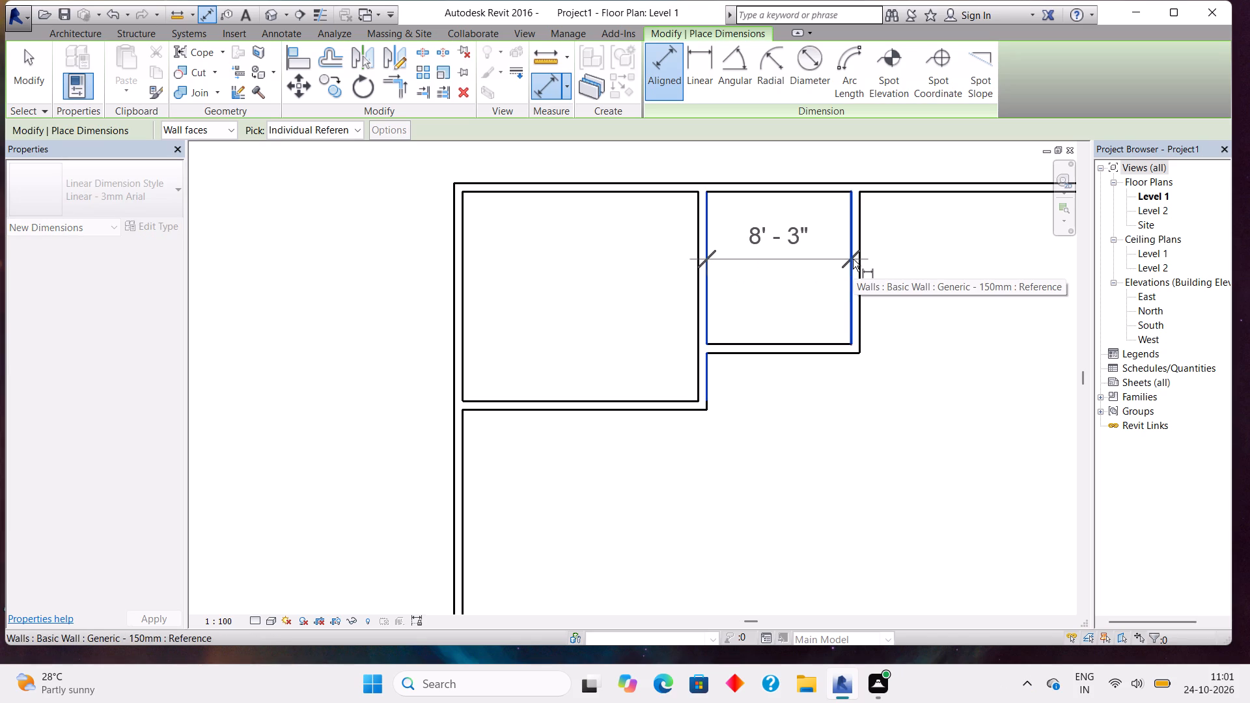
scroll(853, 259, "up", 2)
key("Escape")
key("Escape")
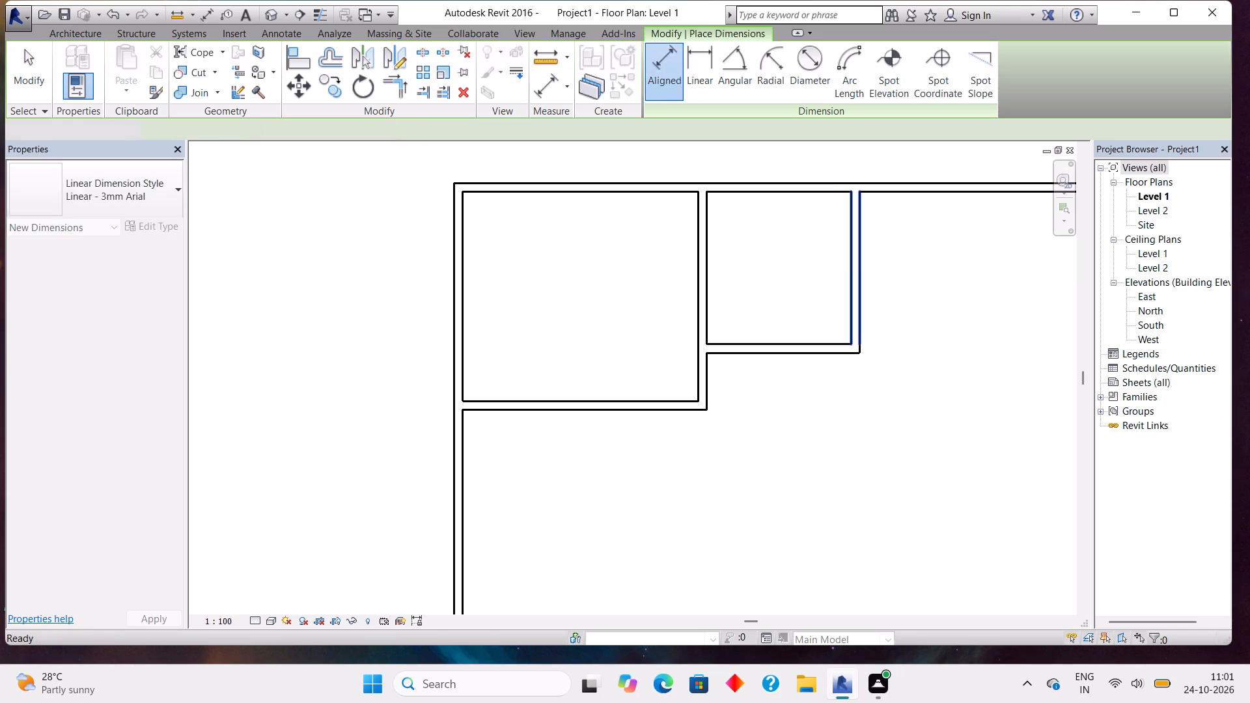
Nudge the second room's far vertical wall 3" away from the corner room, for an 8' 6" clear width.
left_click(853, 259)
scroll(853, 259, "up", 7)
key("Right")
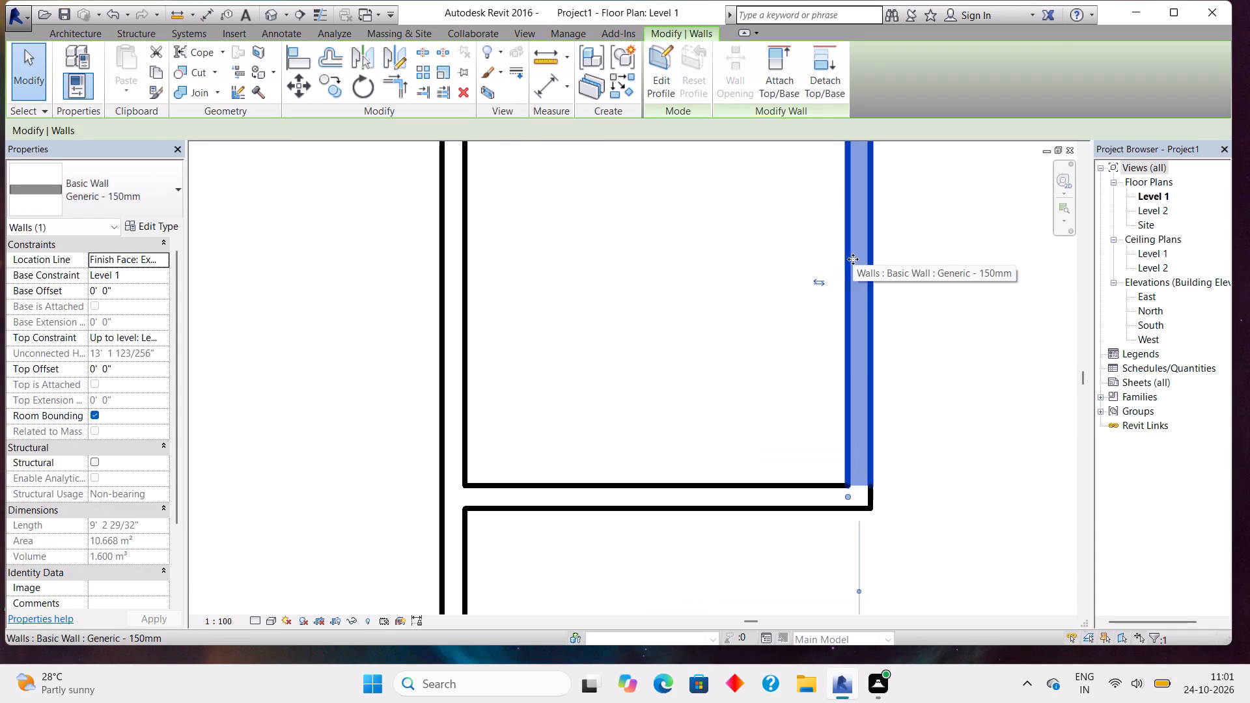
key("Right")
key("Right")
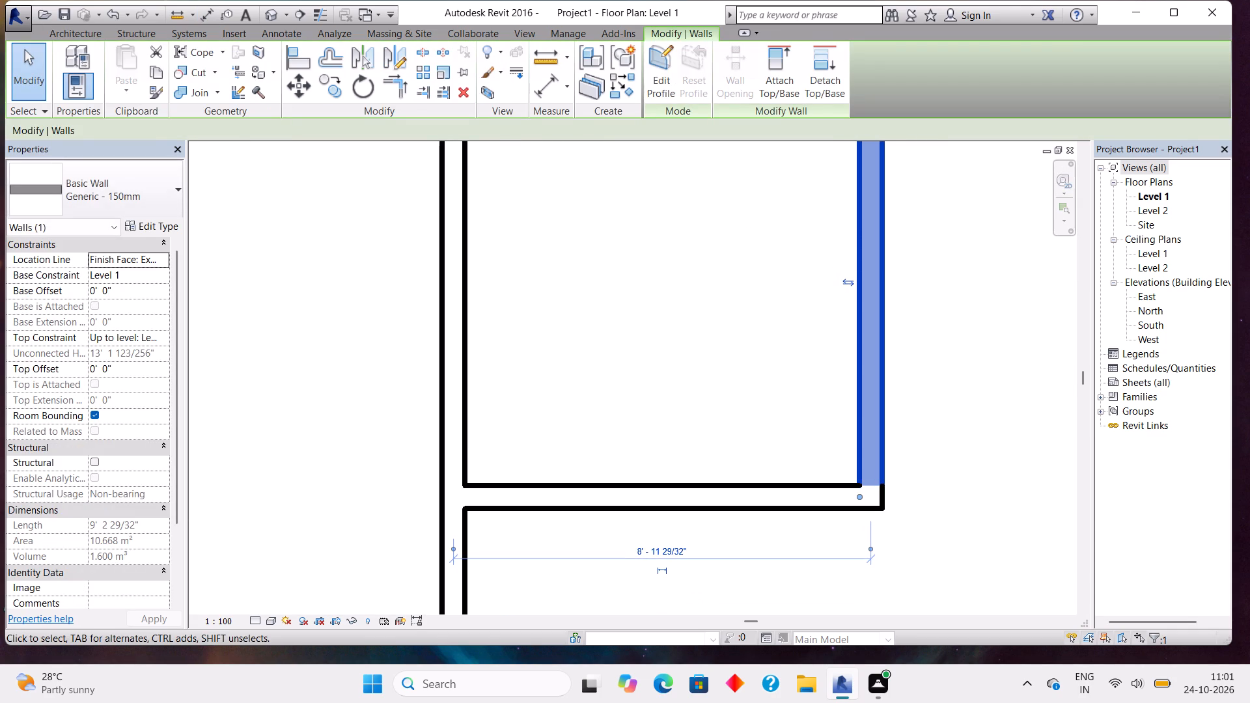
Check the second room's clear width between wall faces with an Aligned dimension, without placing it.
left_click(542, 99)
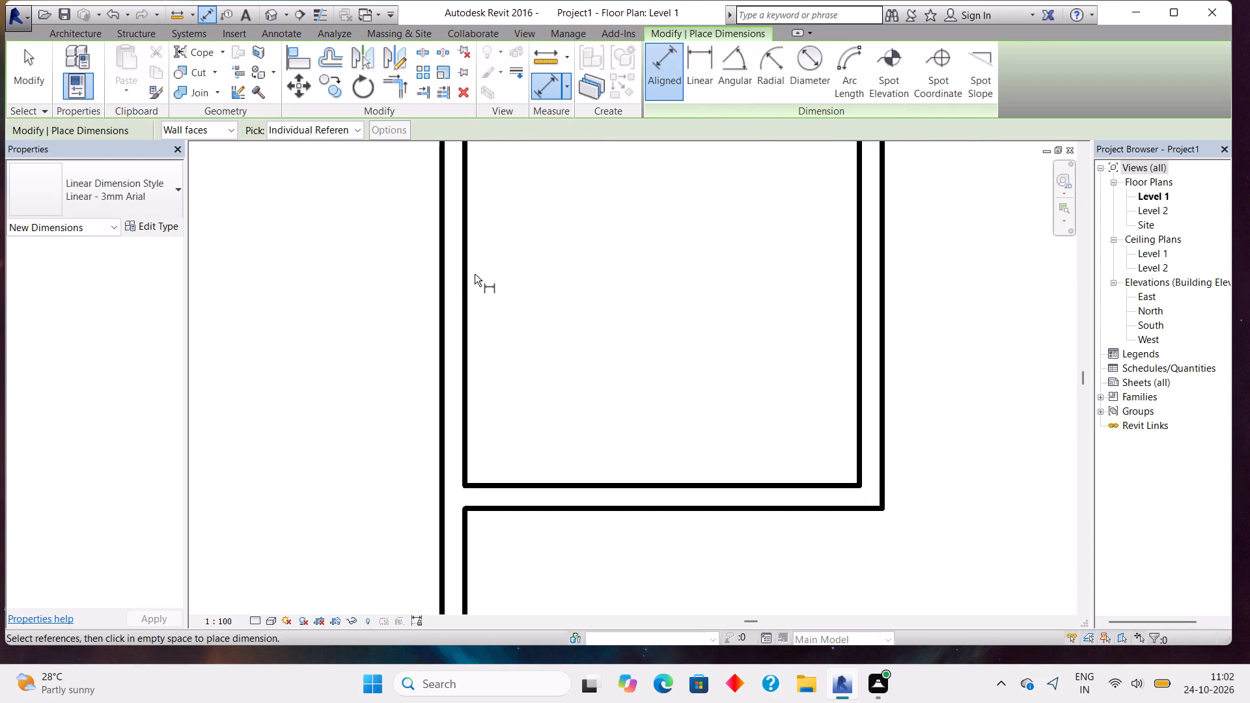
left_click(469, 272)
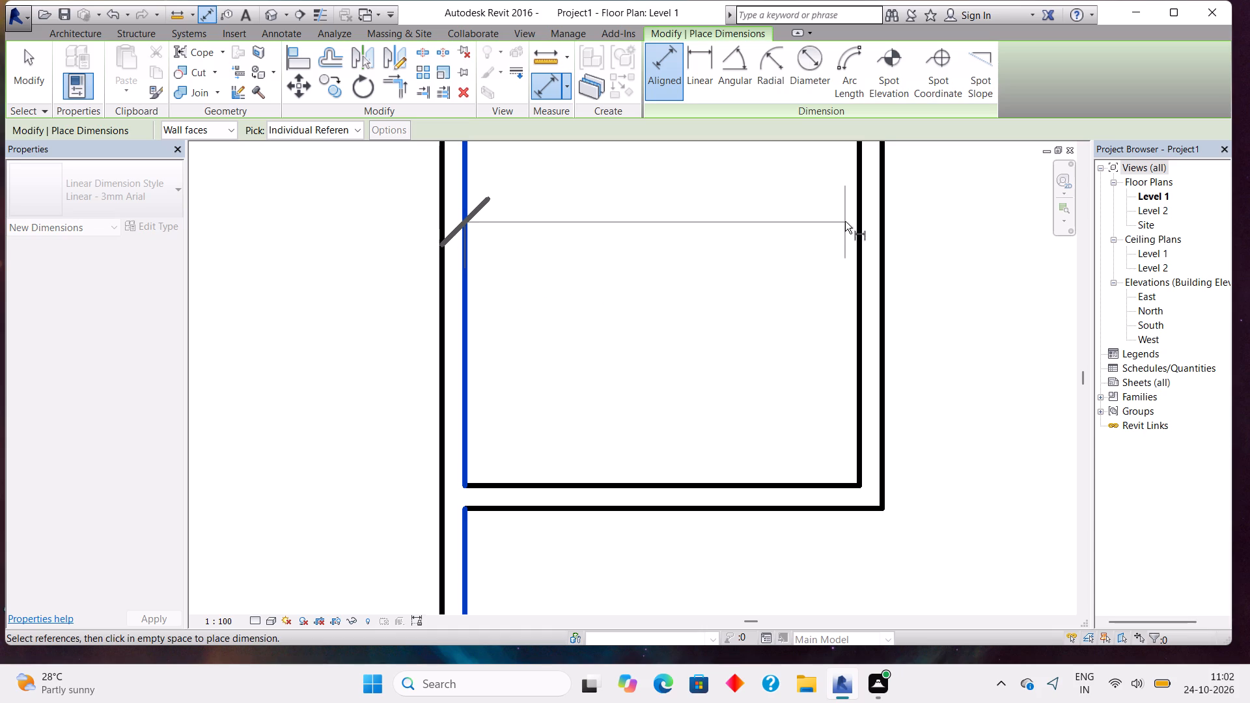
left_click(852, 206)
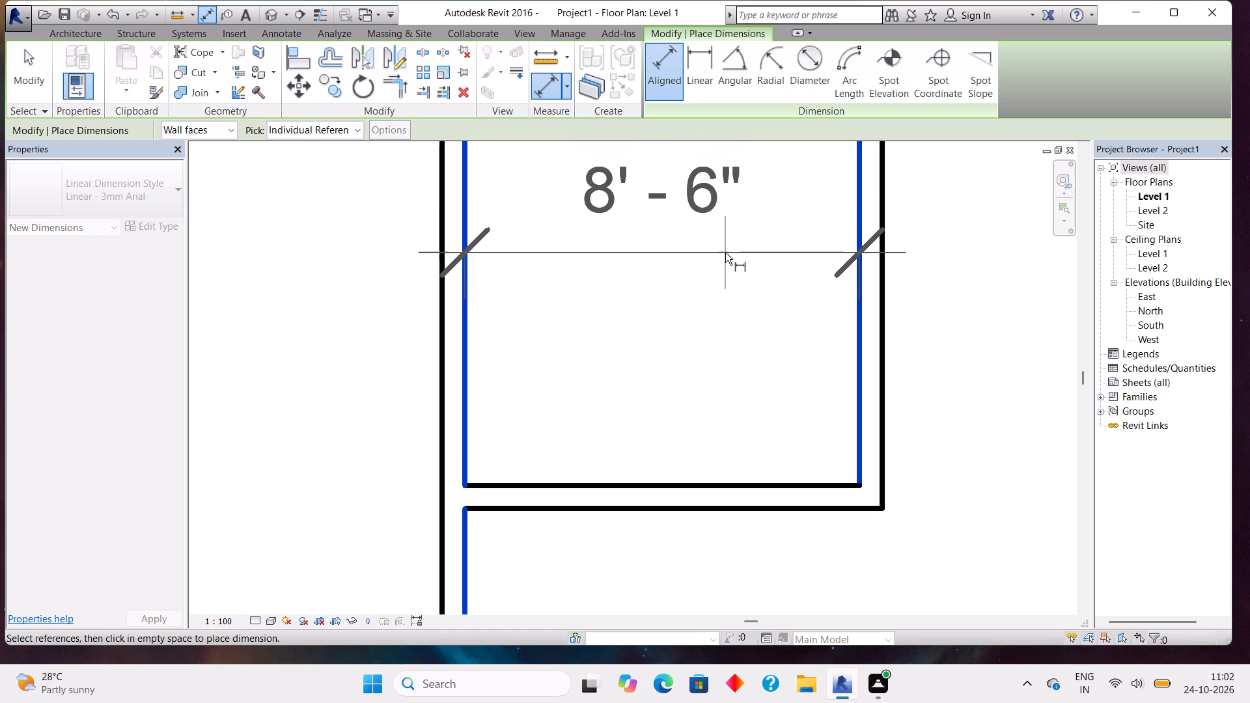
key("Escape")
key("Escape")
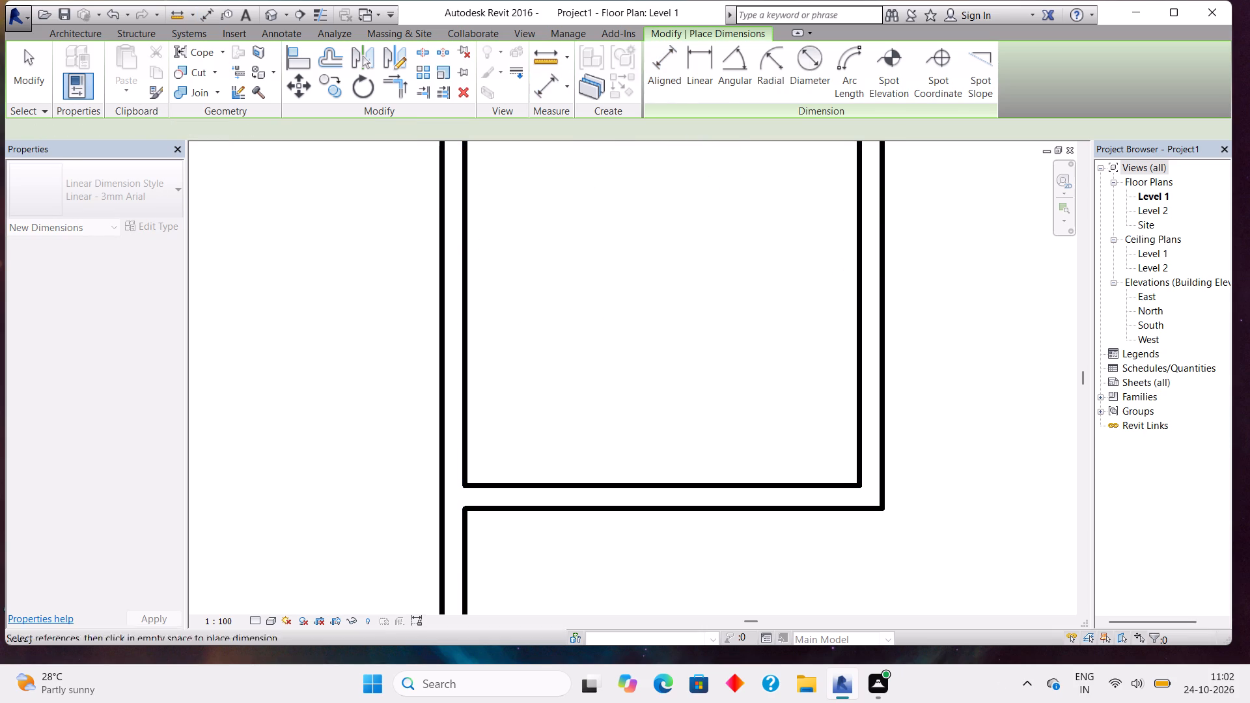
key("Escape")
Nudge the second room's far vertical wall 2" away from the corner room, for an 8' 8" clear width.
left_click(869, 277)
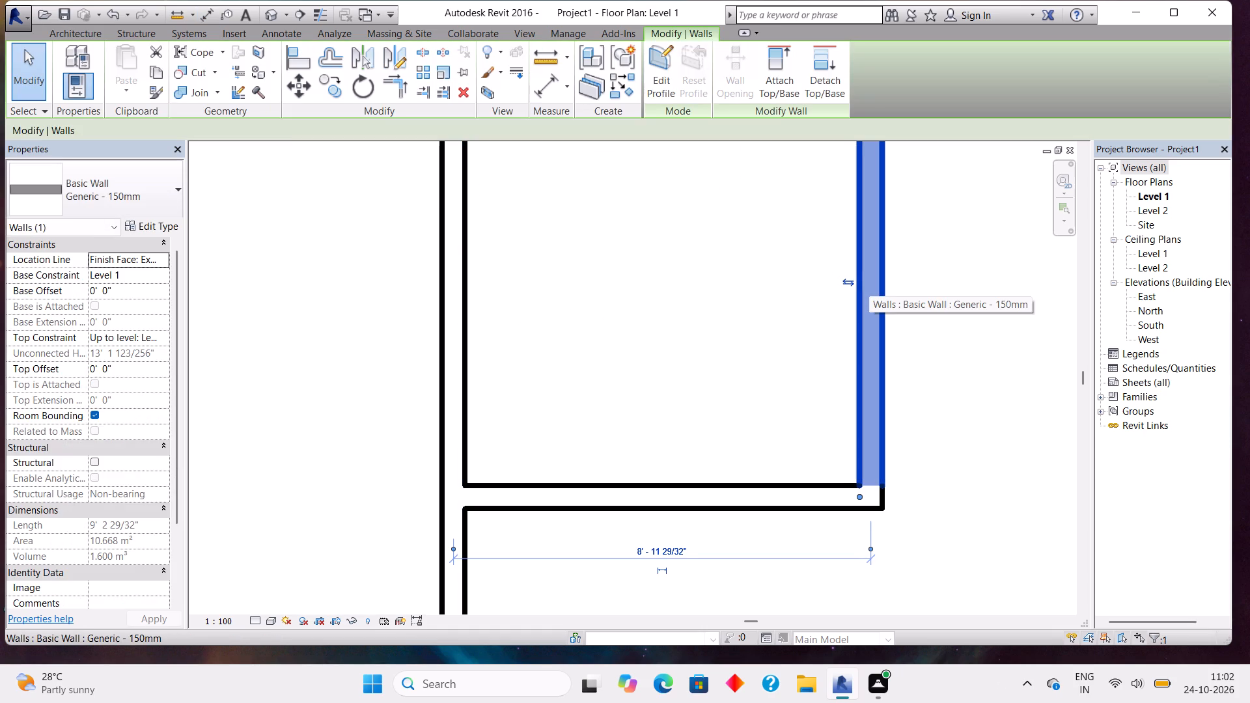
key("Right")
key("Right")
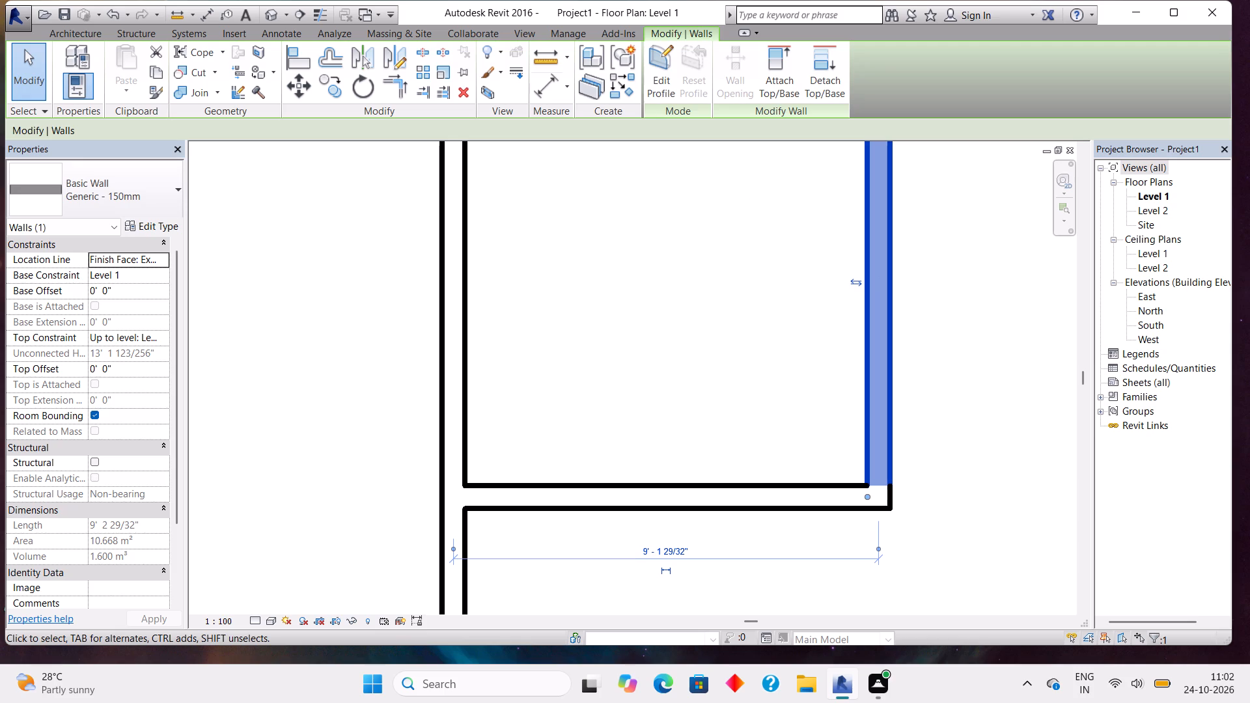
Recheck the second room's clear width and clear depth between wall faces with Aligned dimensions, without placing them.
left_click(548, 92)
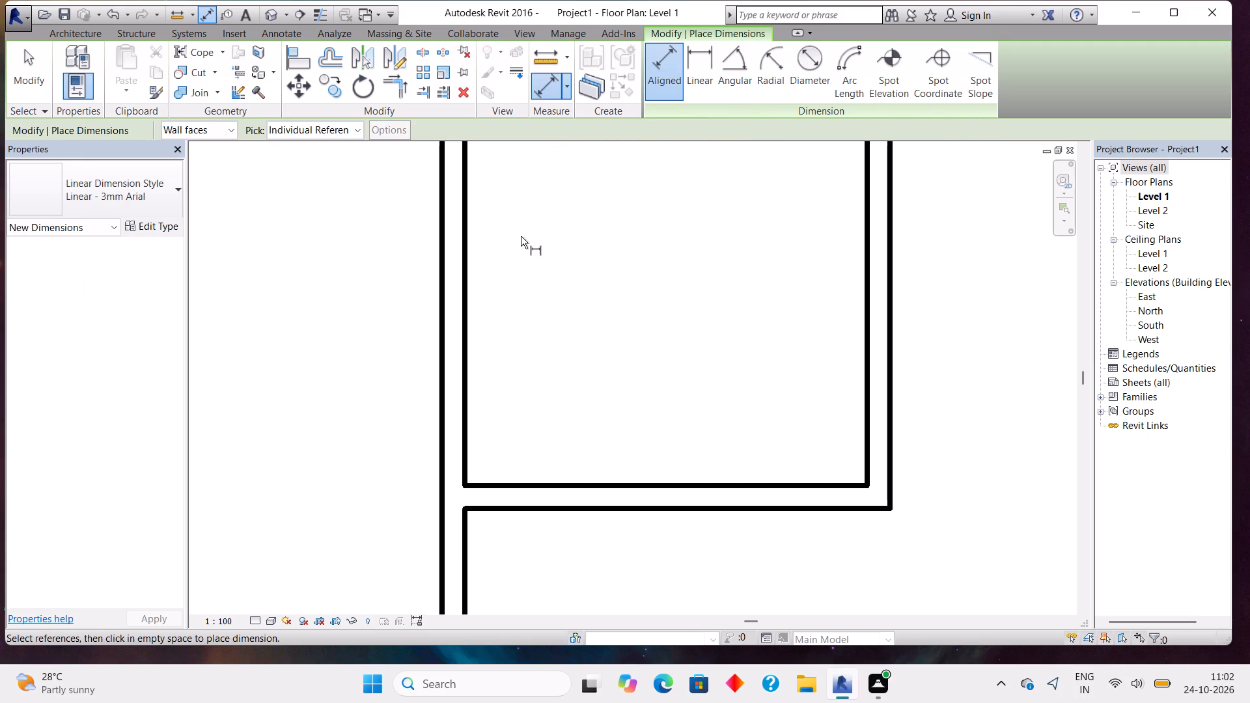
left_click(473, 257)
left_click(469, 256)
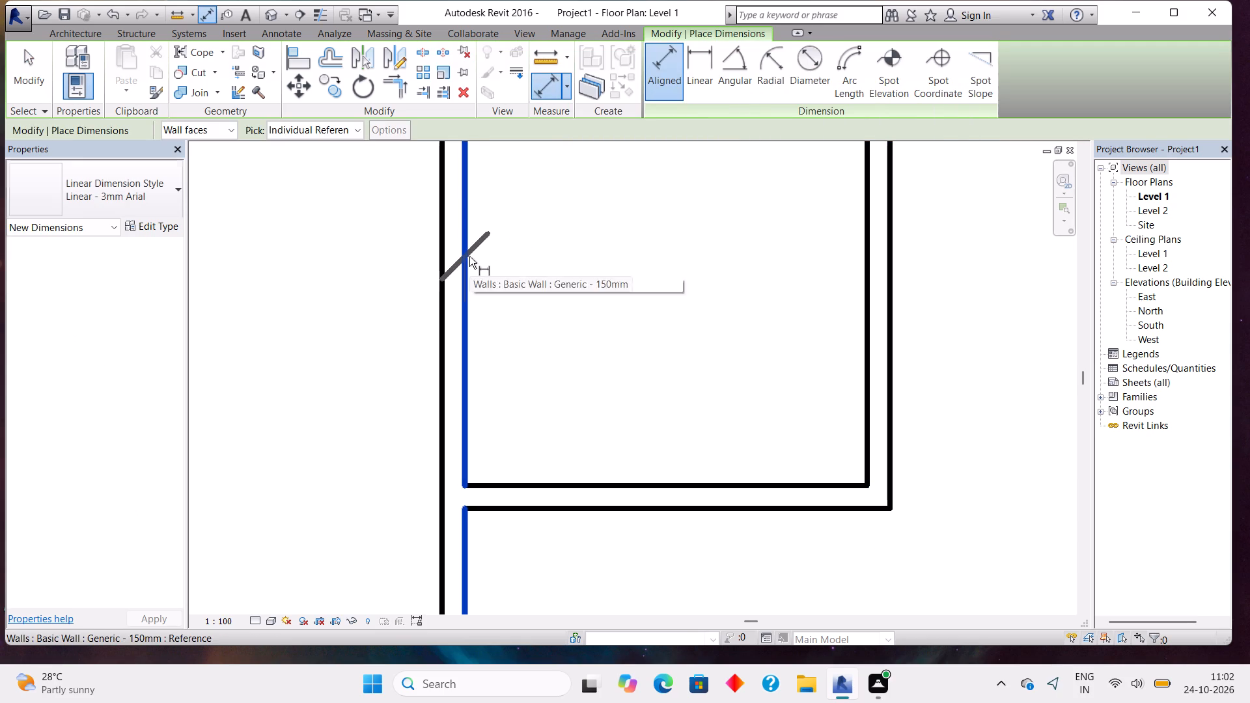
left_click(868, 210)
scroll(812, 211, "down", 3)
middle_click_drag(812, 211, 829, 288)
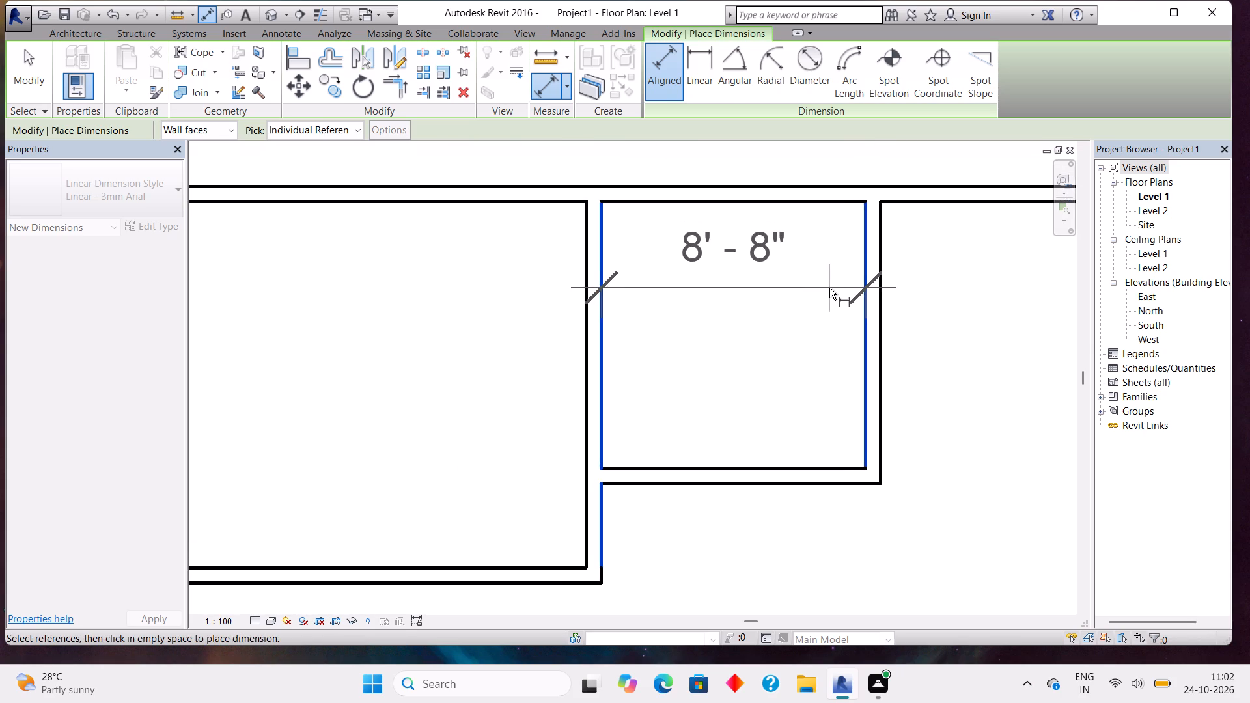
key("Escape")
middle_click_drag(764, 235, 764, 248)
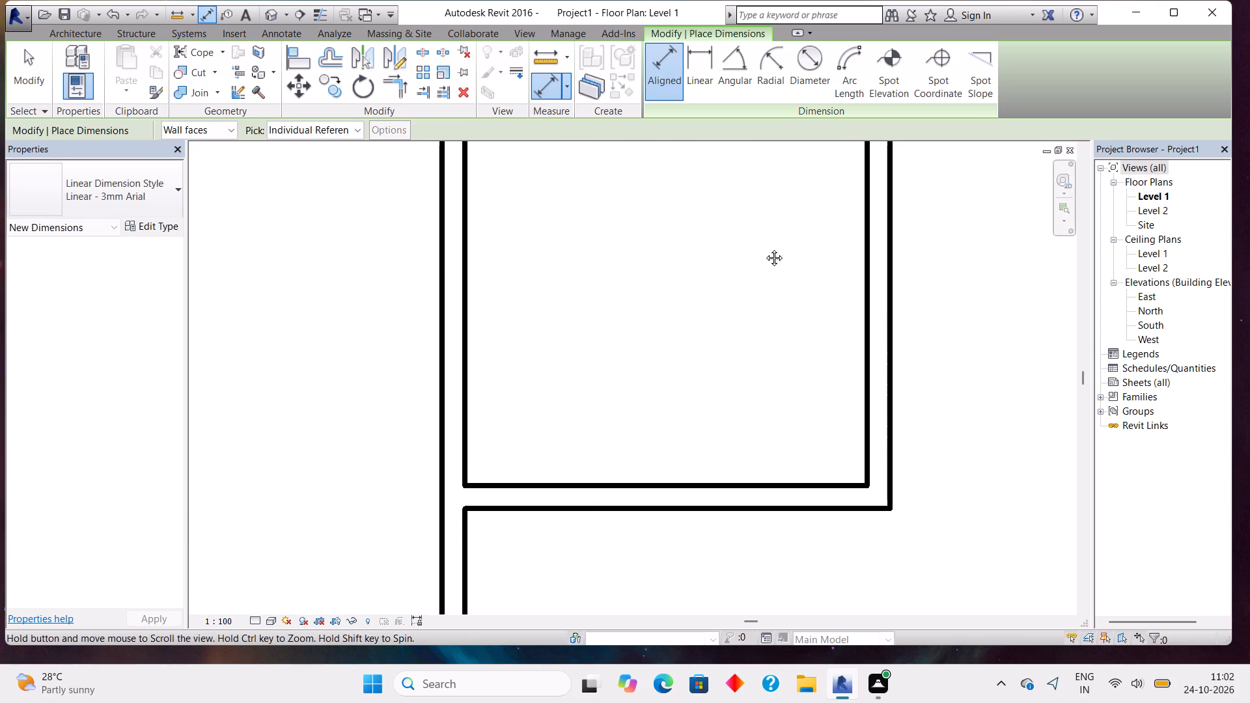
middle_click_drag(764, 248, 774, 272)
scroll(774, 274, "down", 3)
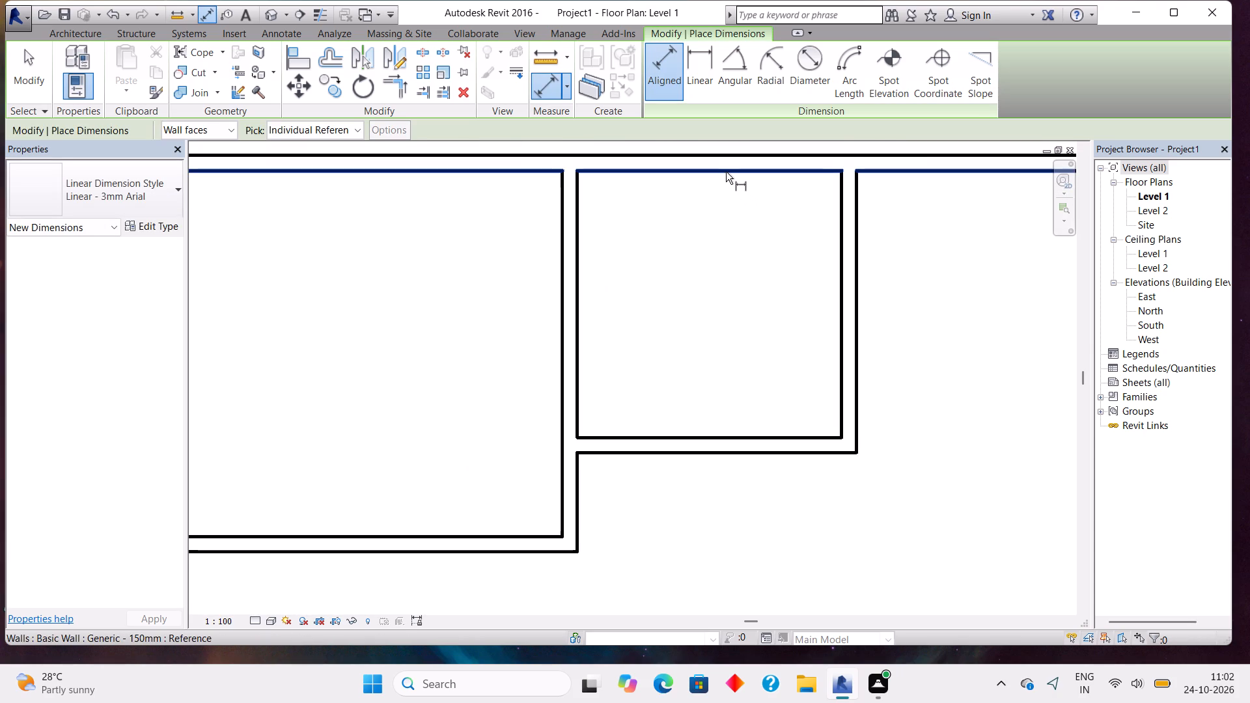
left_click(726, 172)
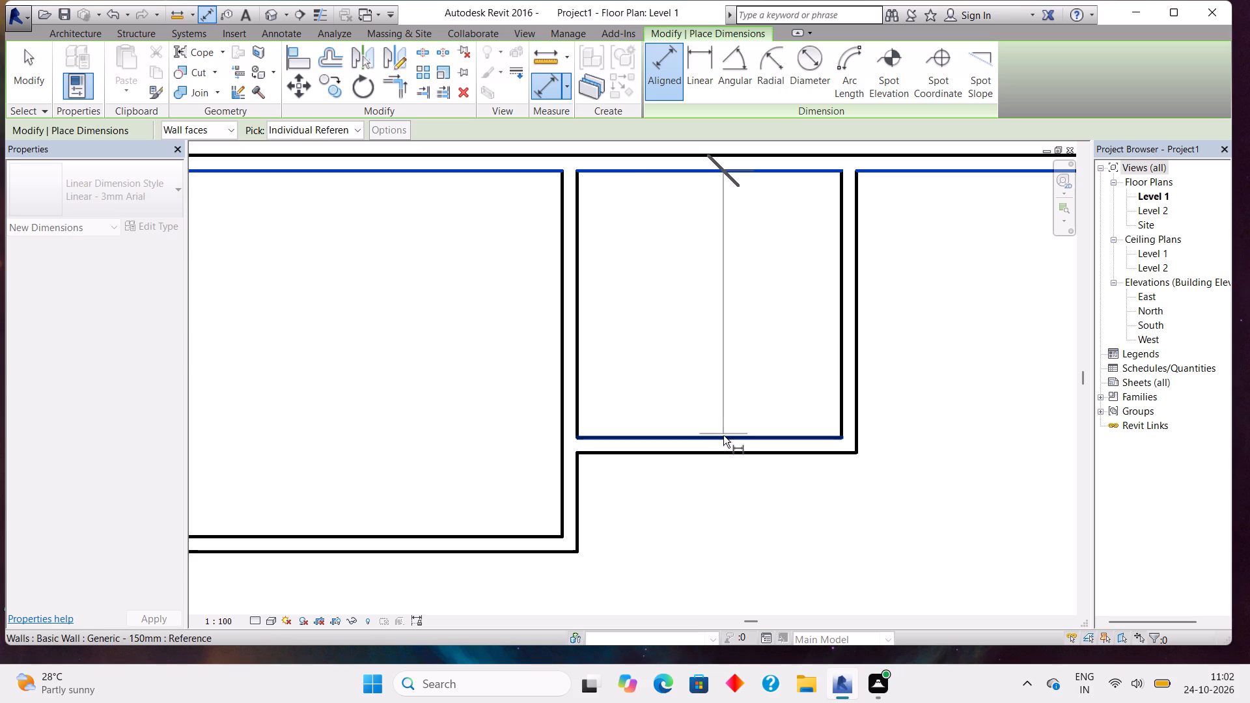
left_click(719, 439)
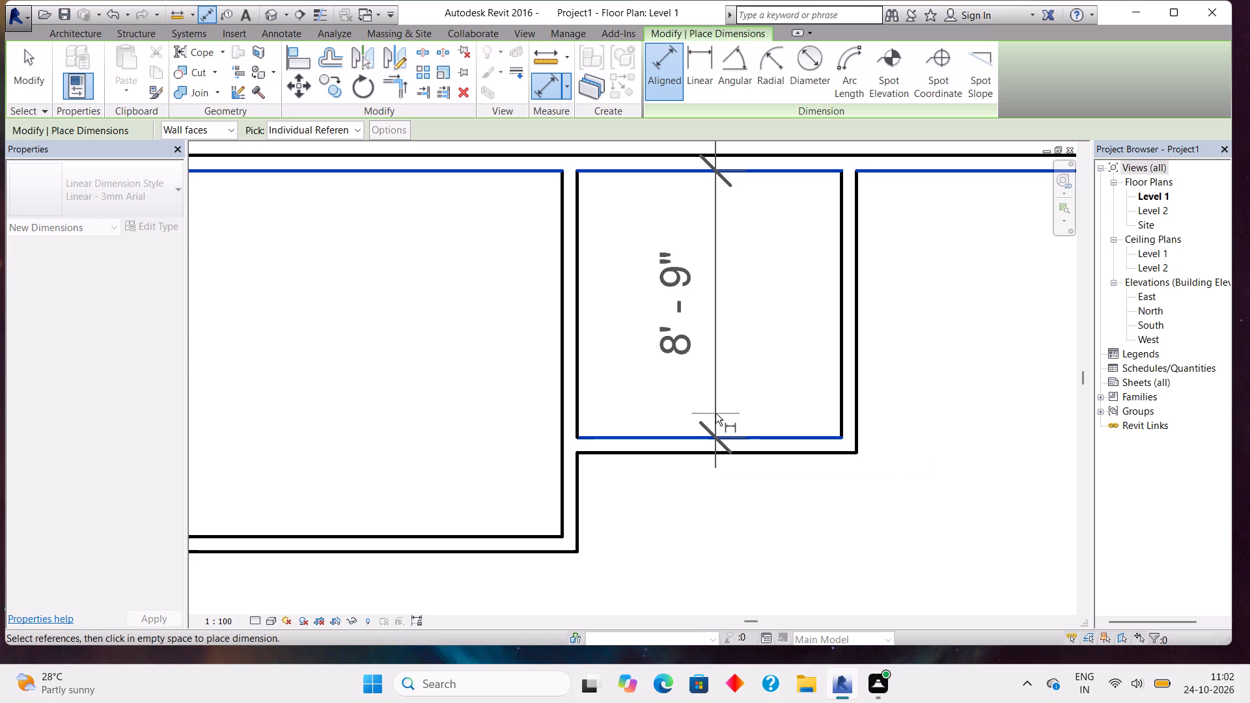
key("Escape")
key("Escape")
Nudge the second room's lower horizontal wall 1/2" toward the upper outer wall, for an 8' 8 1/2" clear depth.
left_click(719, 440)
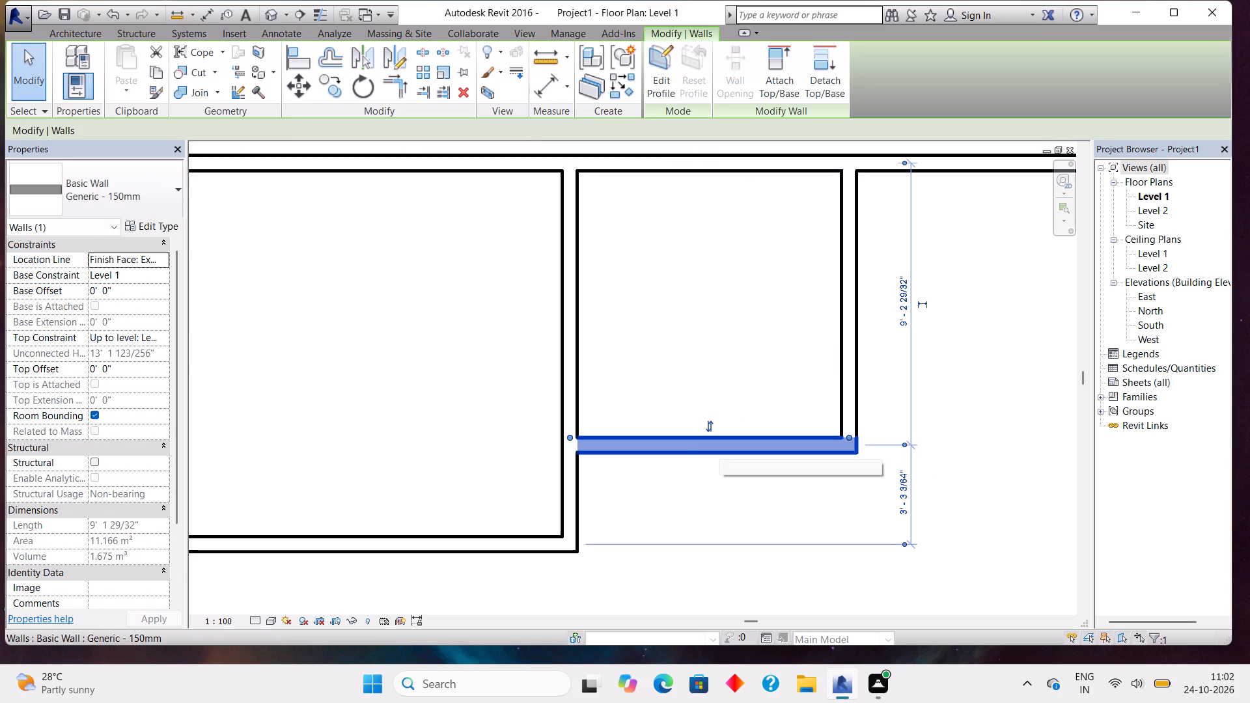
scroll(719, 440, "up", 7)
key("Up")
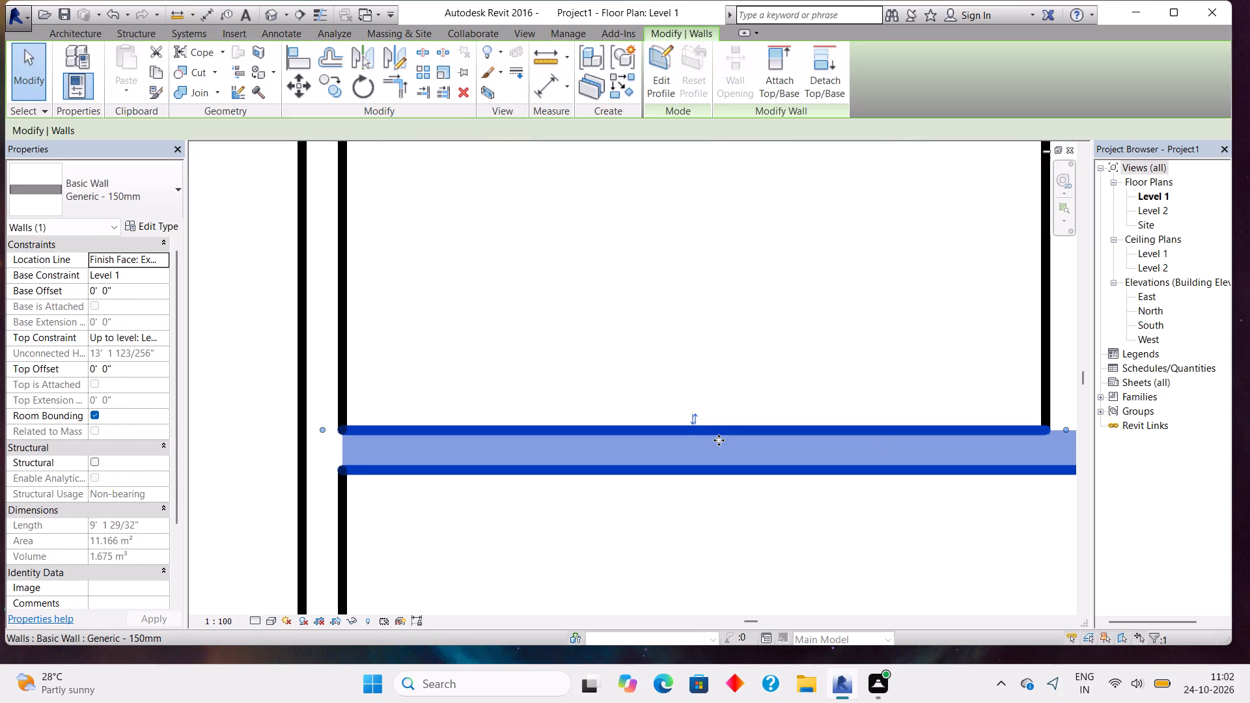
Recheck the second room's clear depth between wall faces with an Aligned dimension, without placing it.
scroll(742, 344, "down", 2)
middle_click_drag(739, 291, 736, 448)
scroll(736, 448, "down", 3)
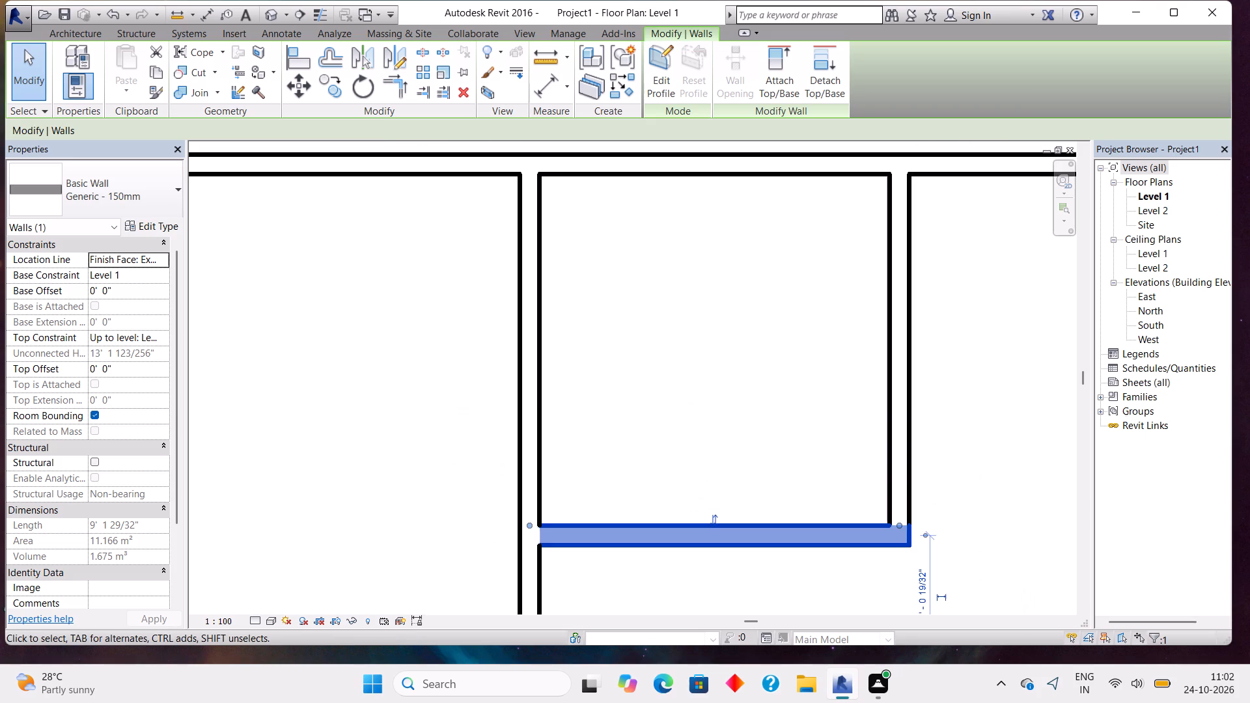
scroll(703, 211, "down", 1)
left_click(539, 87)
left_click(678, 184)
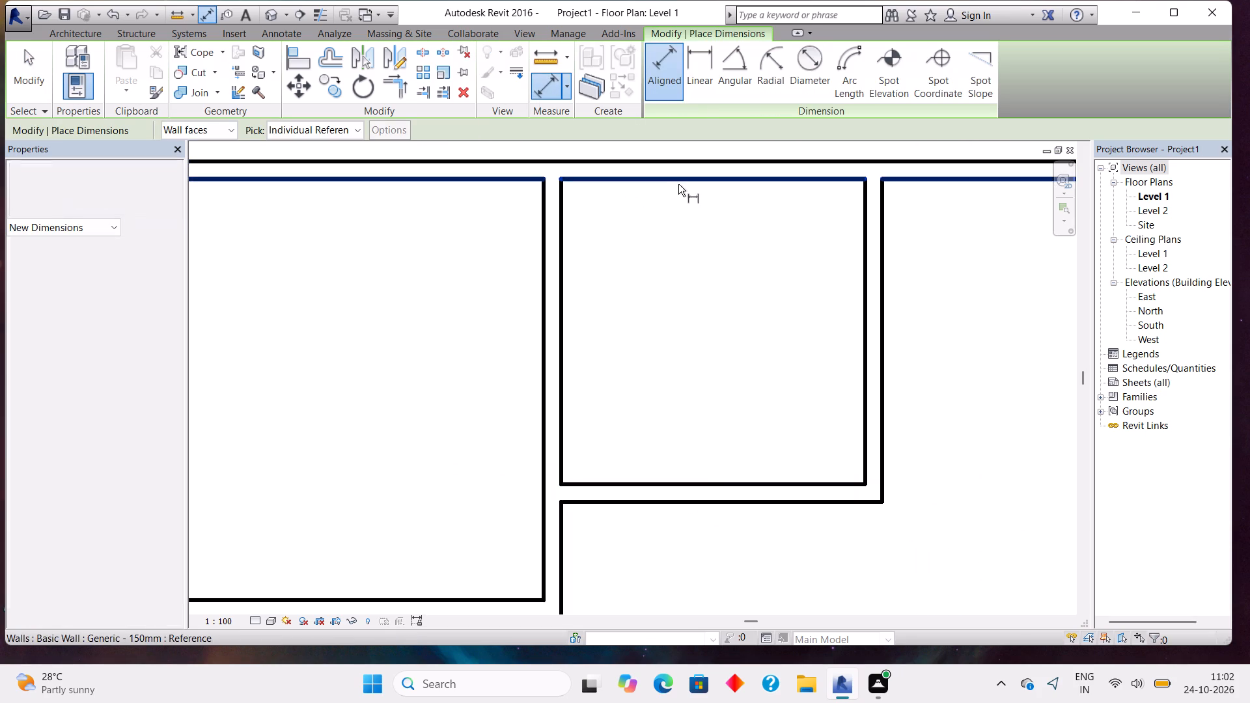
left_click(690, 486)
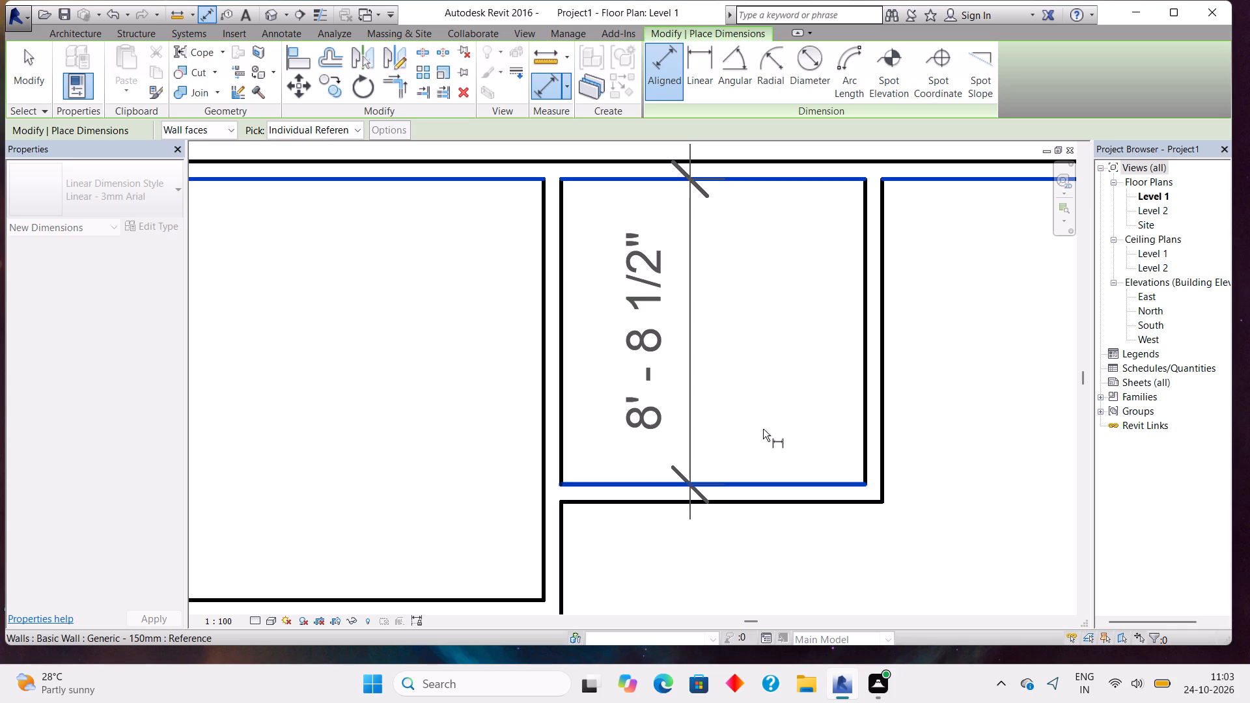
key("Escape")
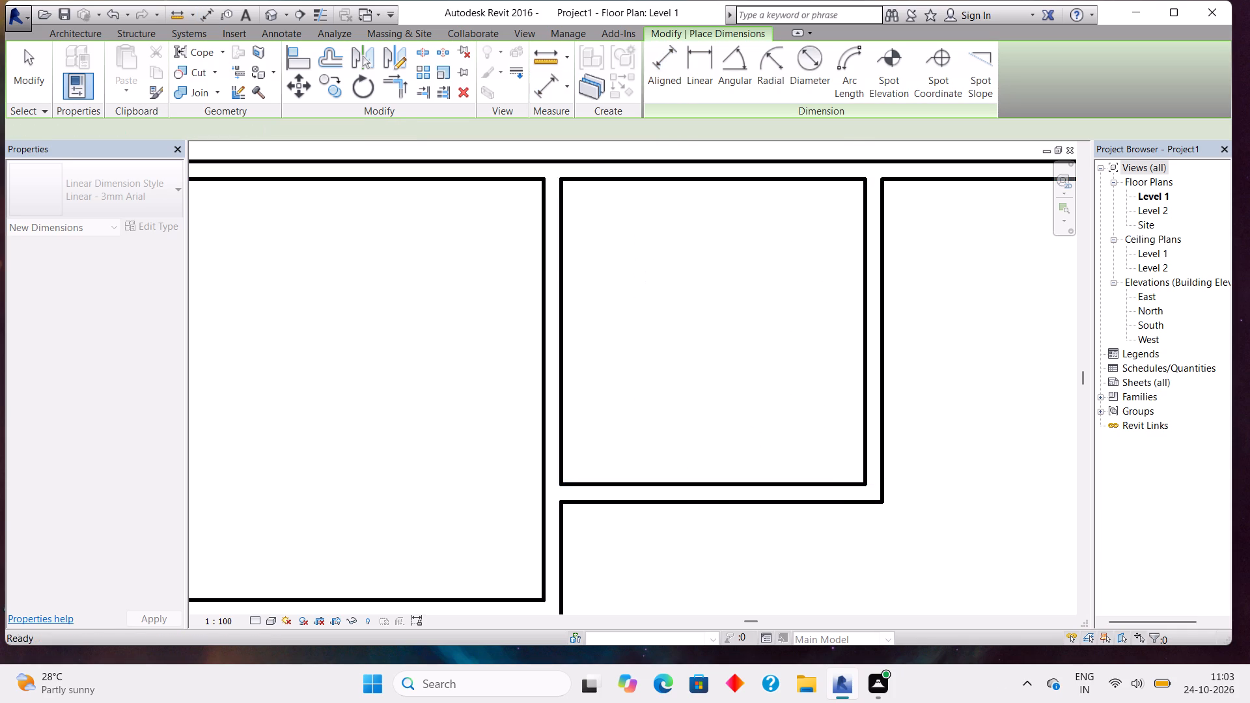
Draw Generic - 150mm walls for a third room beside the second, 4' 0" wide and about 4' 7" deep, closing at the upper outer wall.
scroll(854, 356, "down", 2)
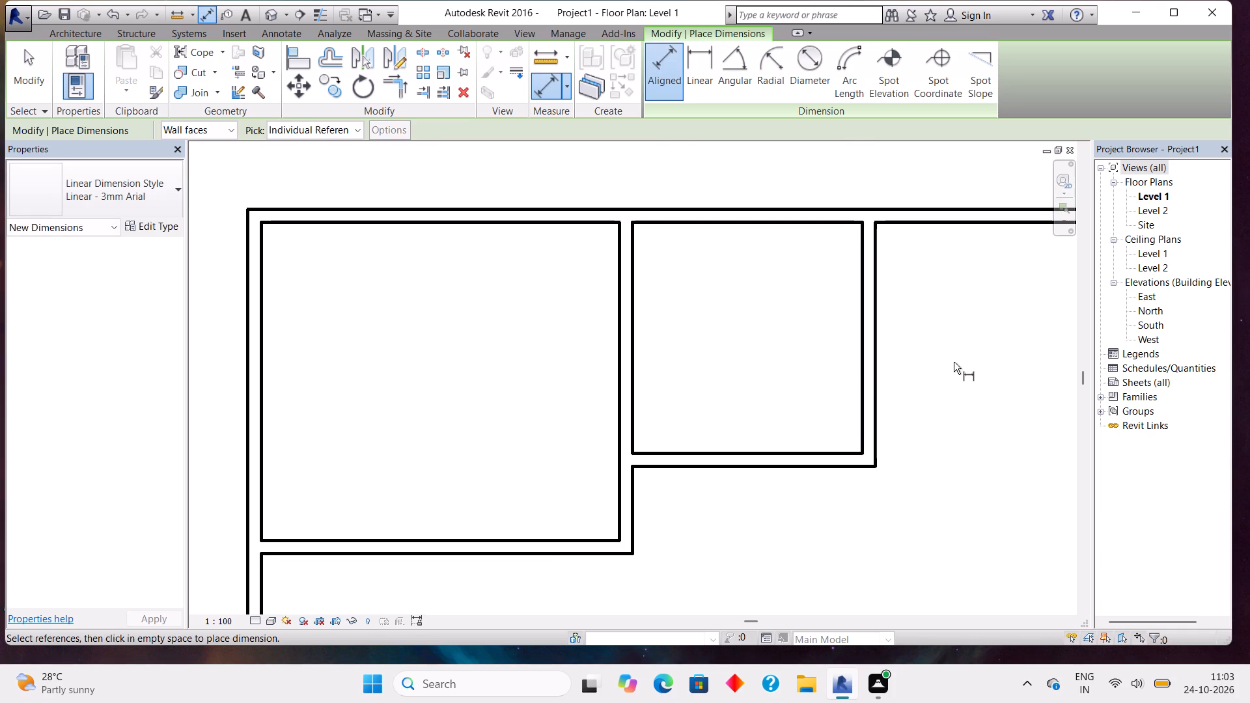
middle_click_drag(954, 362, 687, 369)
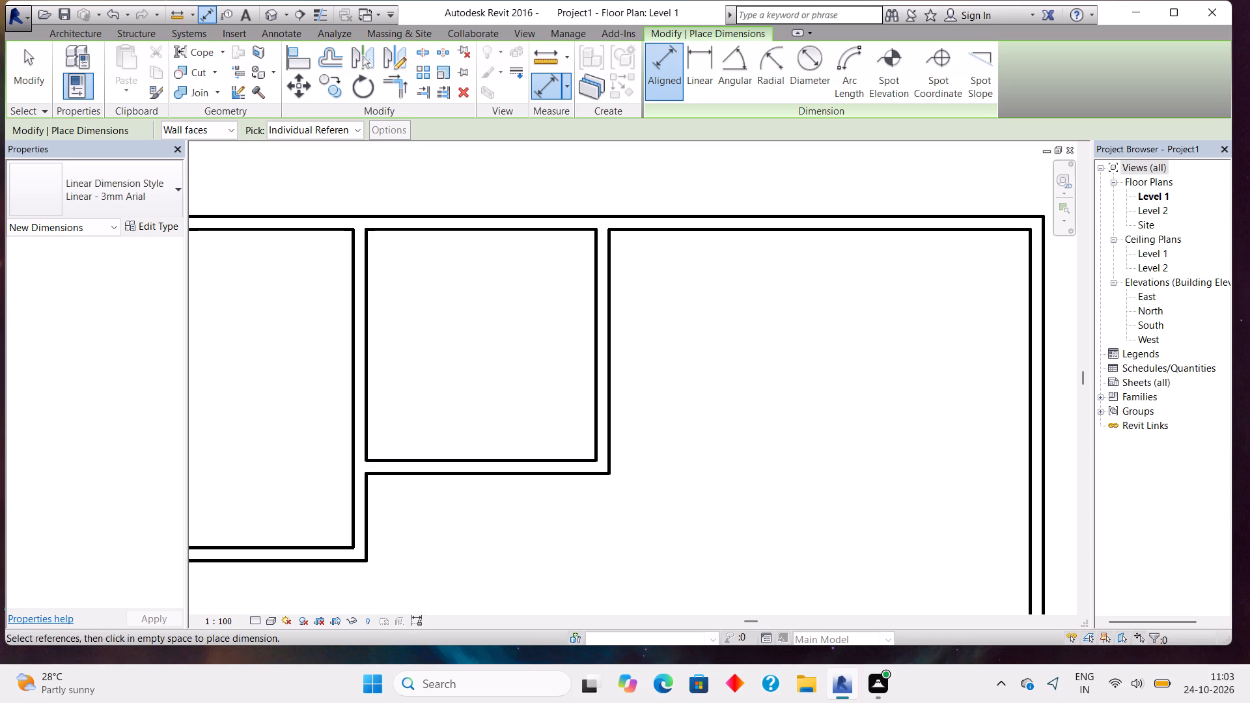
left_click(90, 30)
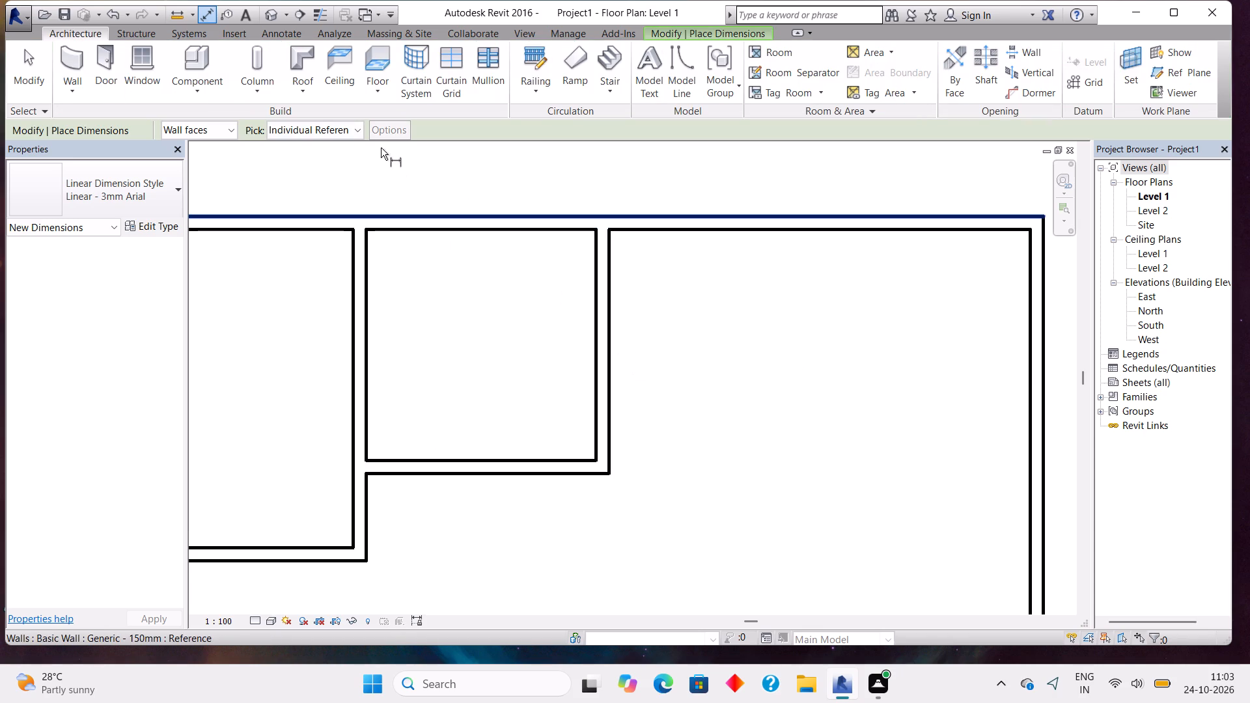
left_click(79, 51)
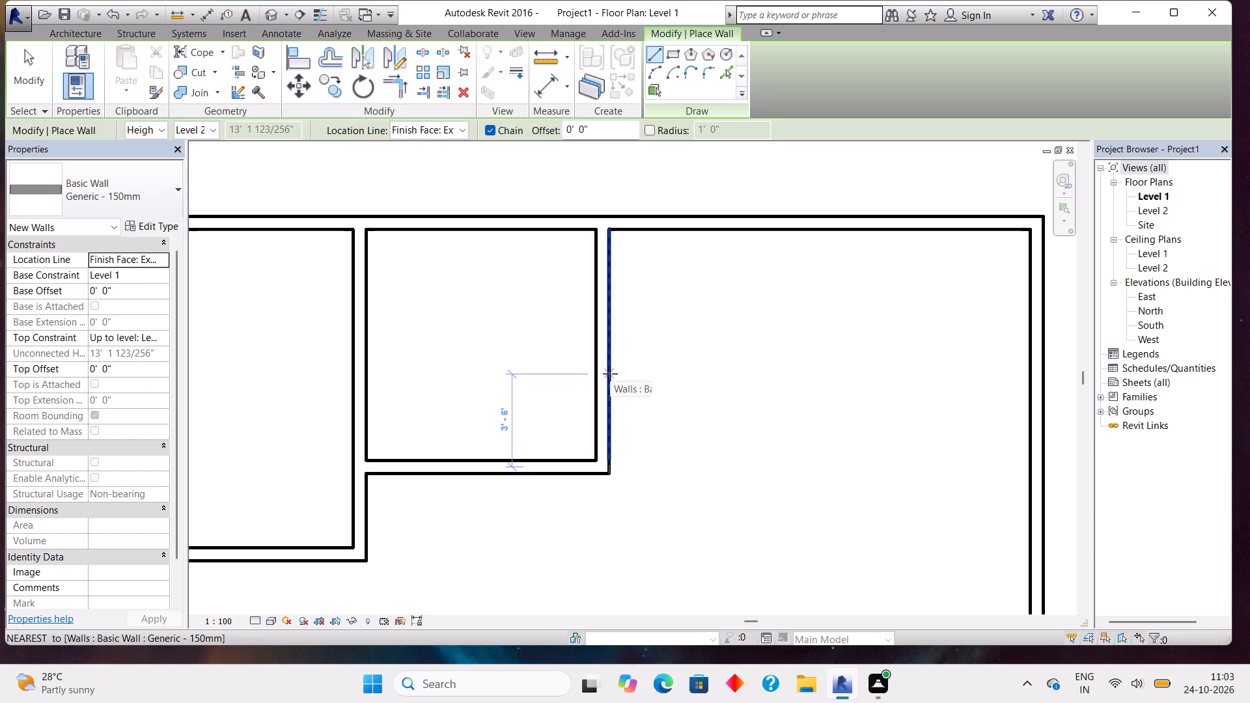
left_click(604, 353)
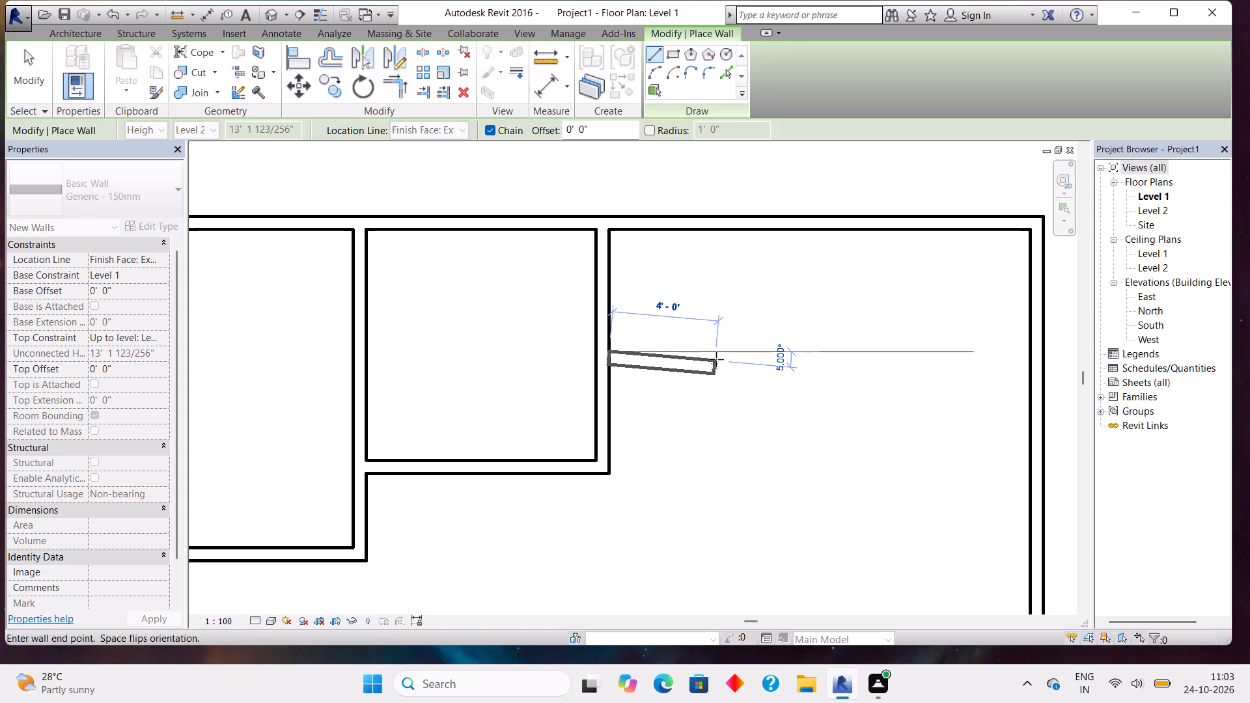
left_click(715, 357)
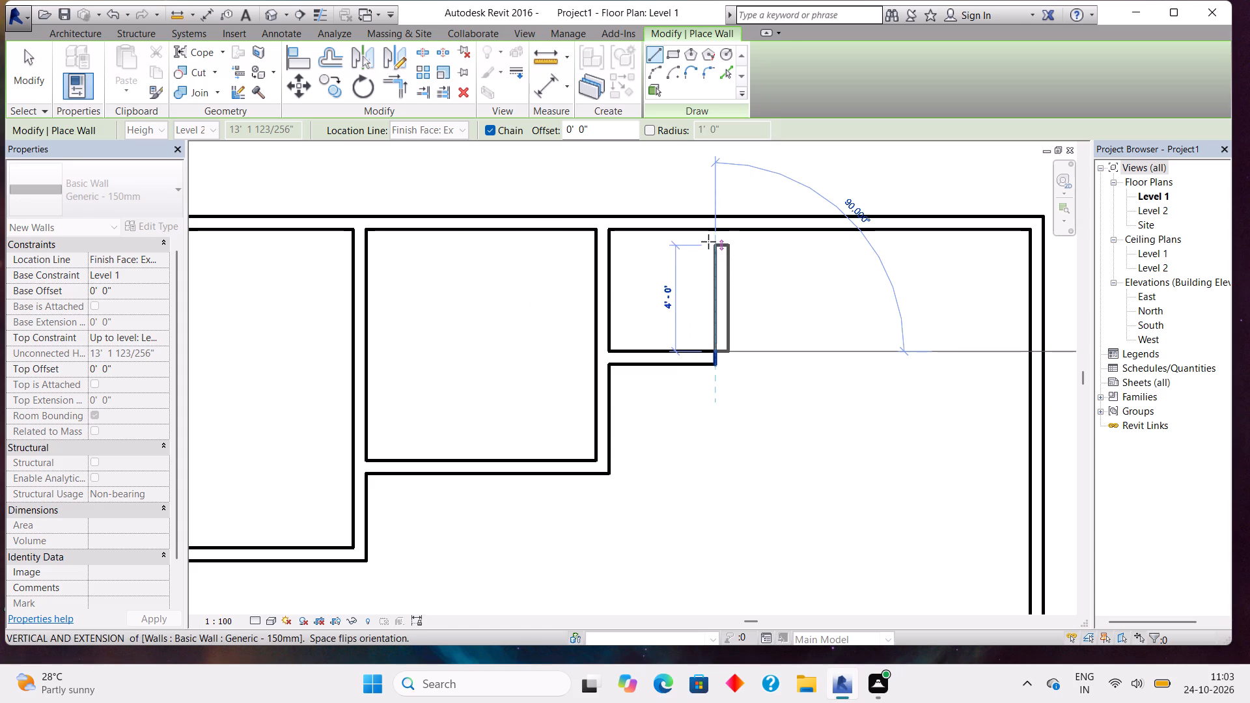
left_click(708, 235)
key("Escape")
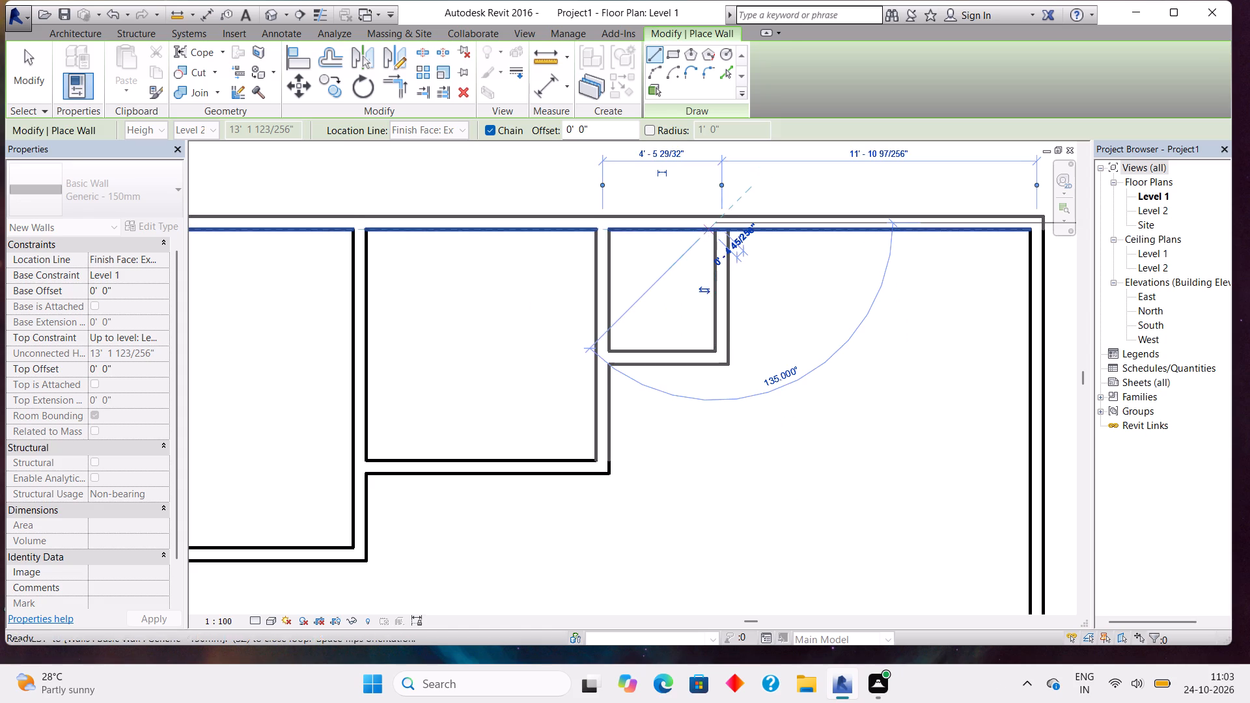
Check the third room's clear width and clear depth between wall faces with Aligned dimensions, without placing them.
left_click(554, 90)
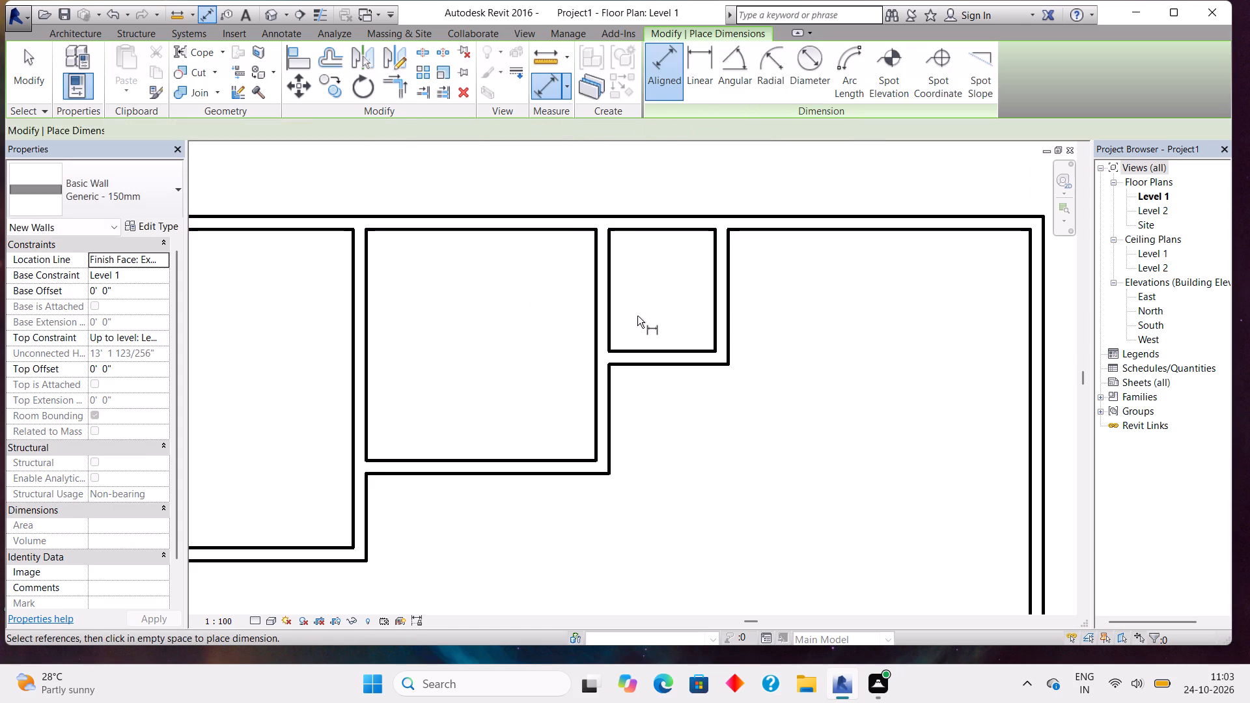
left_click(615, 301)
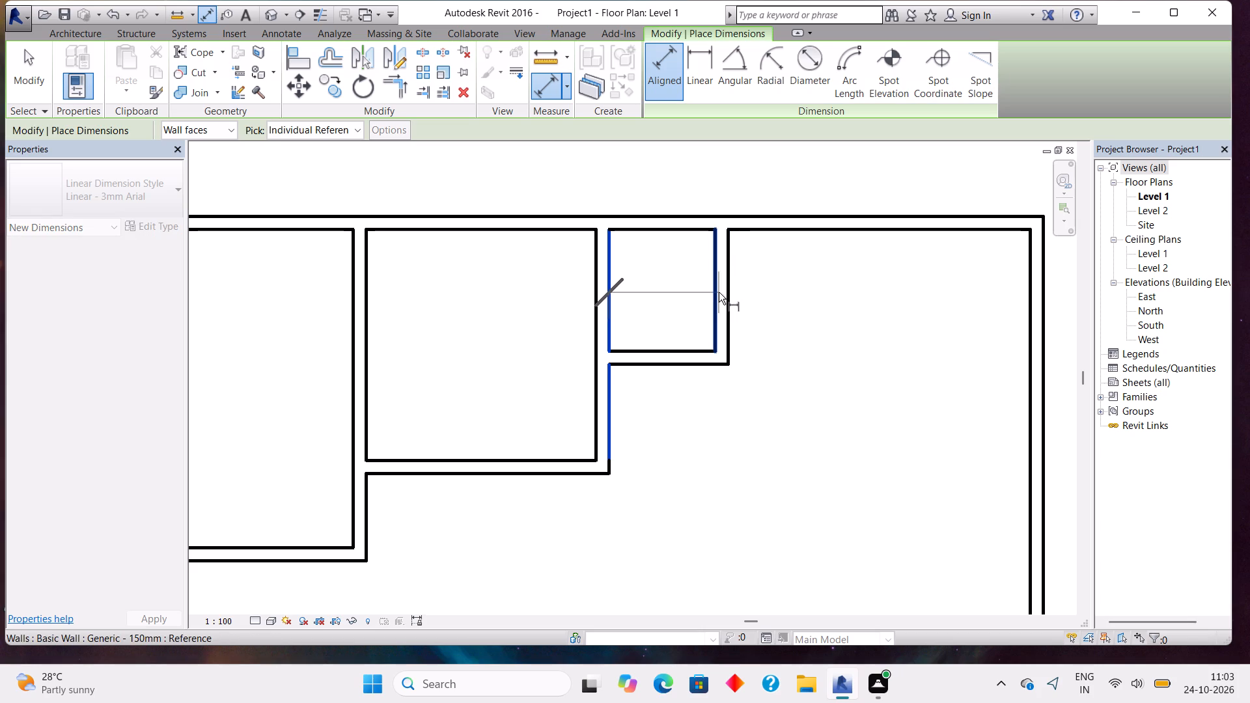
left_click(718, 292)
key("Escape")
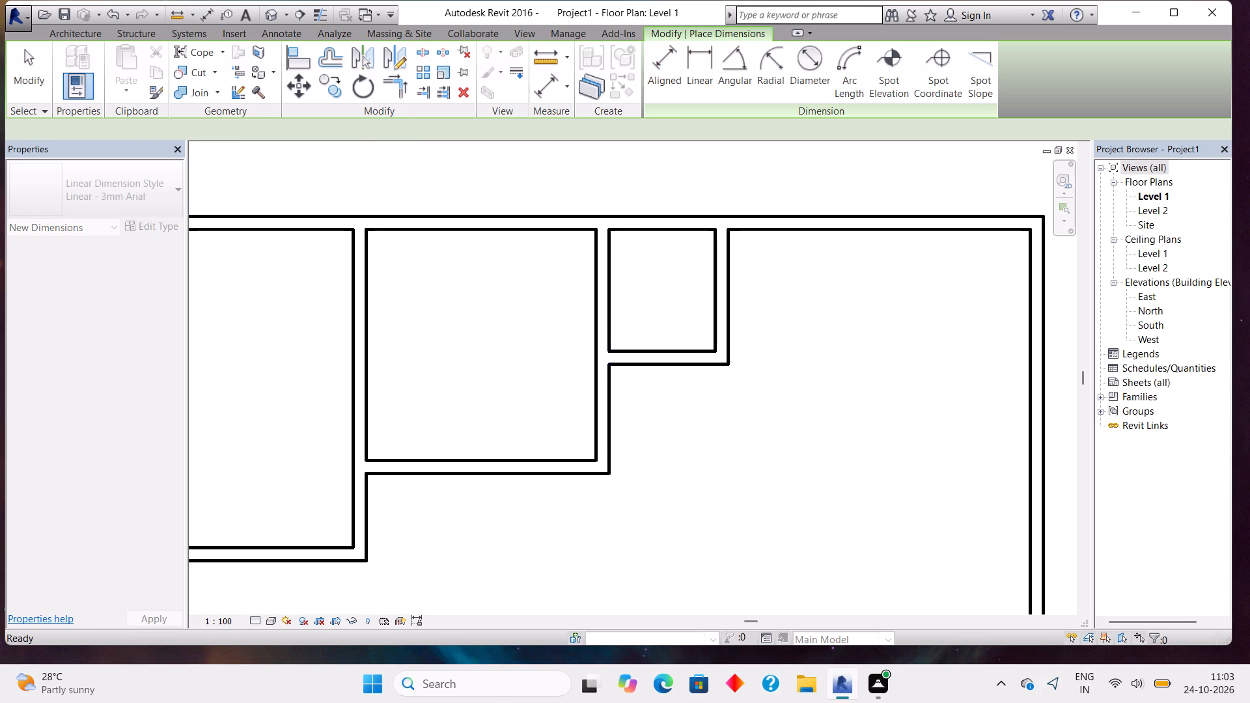
left_click(650, 229)
left_click(661, 348)
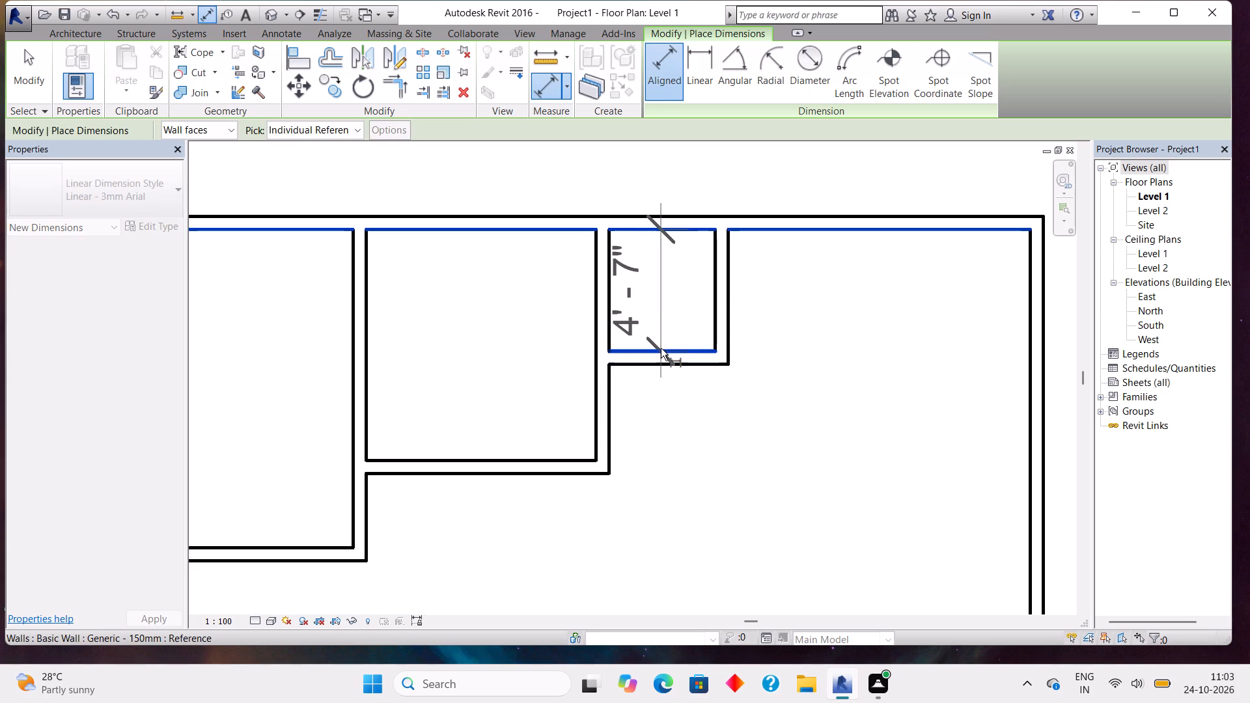
key("Escape")
key("Escape")
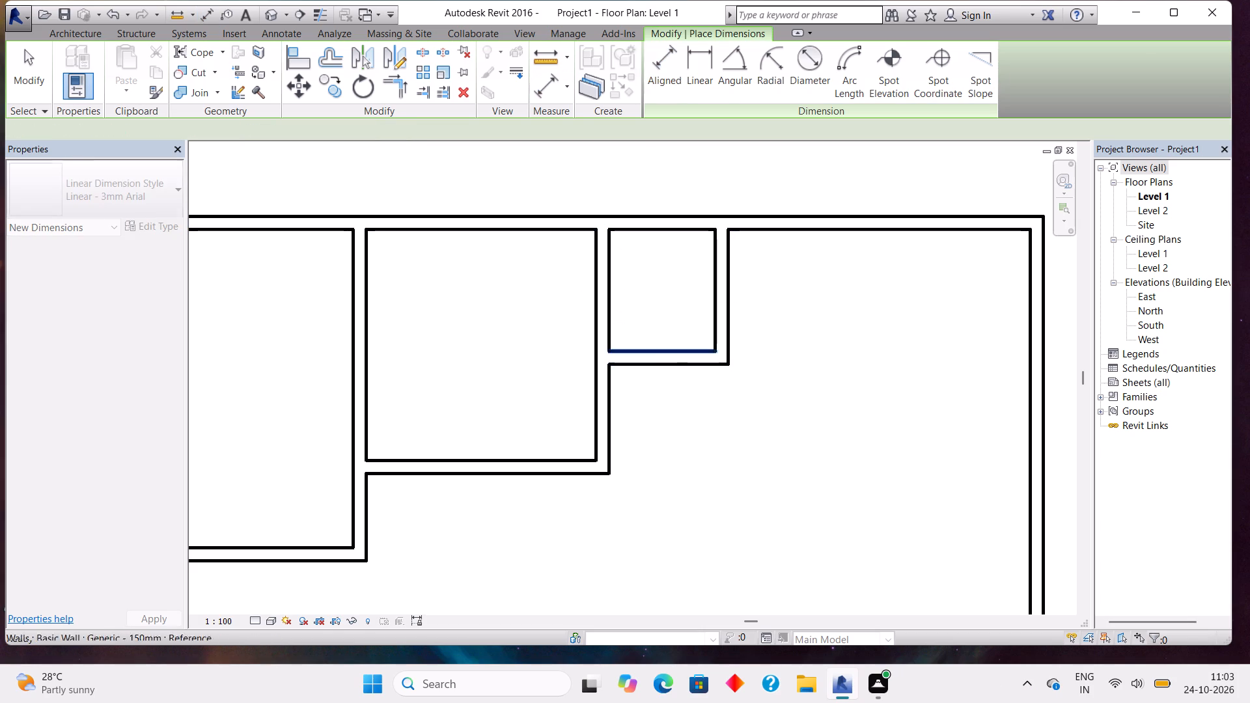
key("Escape")
Nudge the third room's lower horizontal wall 1' 4" away from the upper outer wall.
left_click(661, 348)
key("Down")
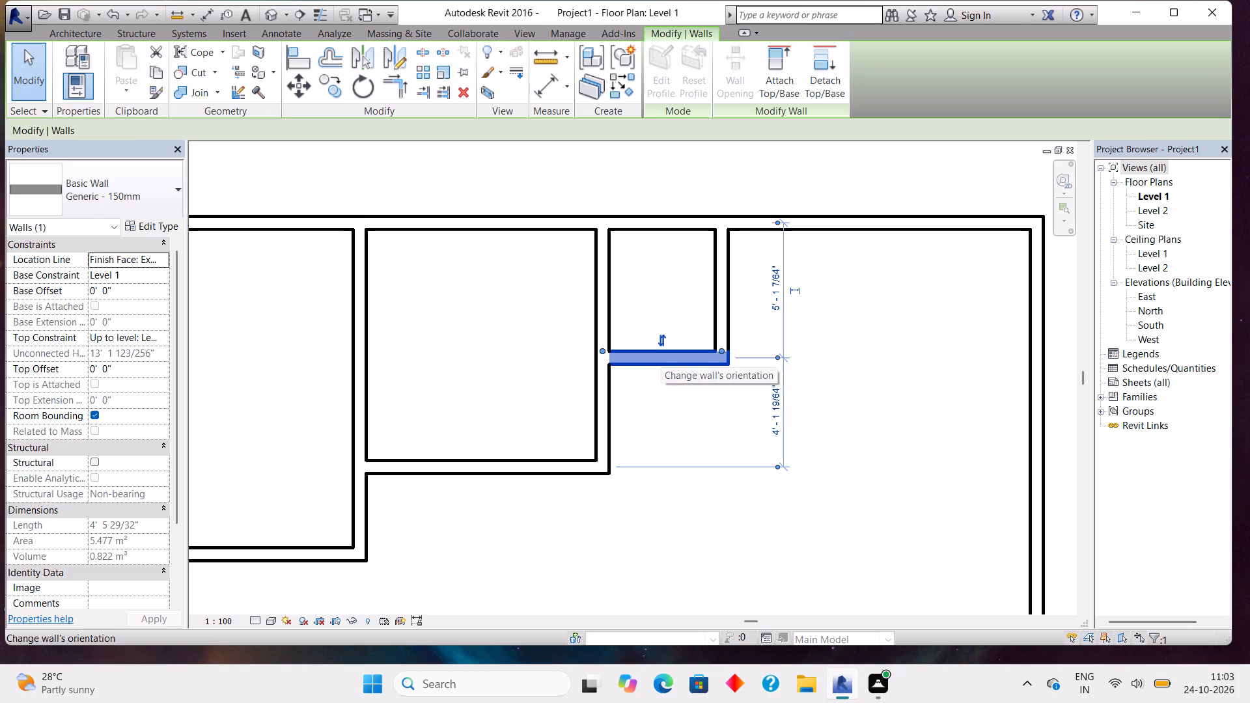
key("Down")
key("Down")
key("Down")
key("Down")
key("Down")
key("Down")
key("Down")
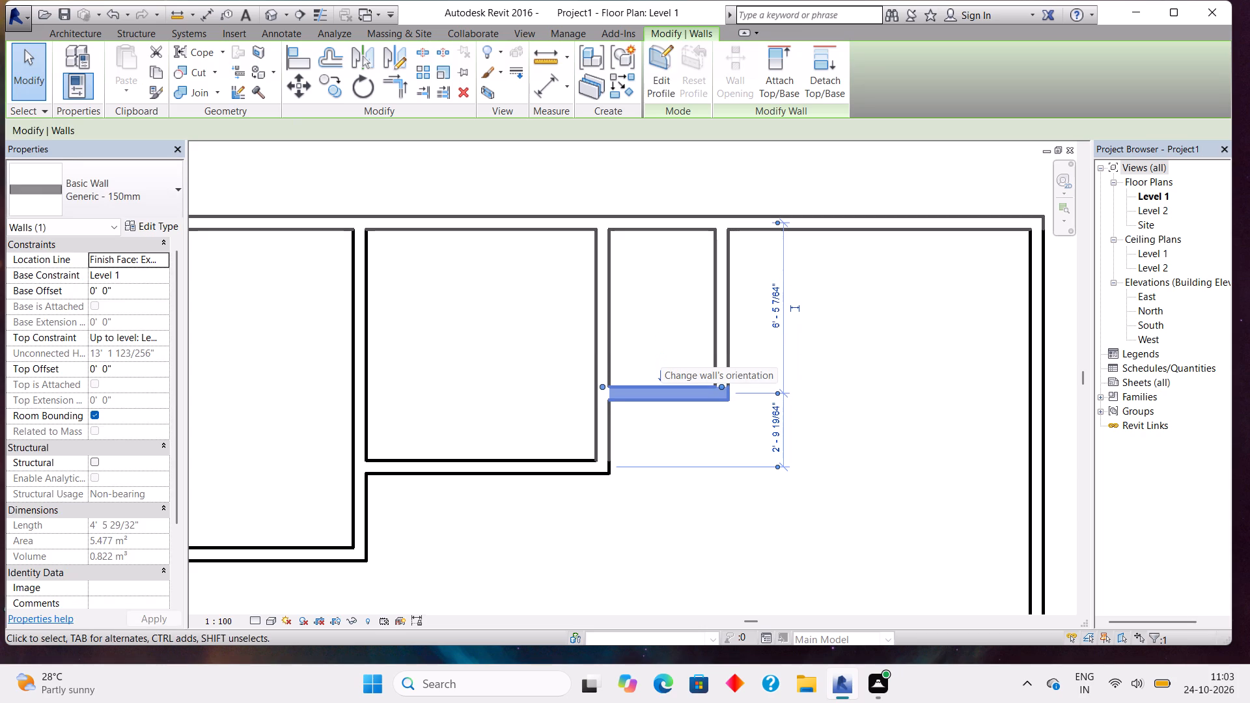
Check the third room's clear depth between wall faces with an Aligned dimension, without placing it.
left_click(523, 97)
left_click(539, 96)
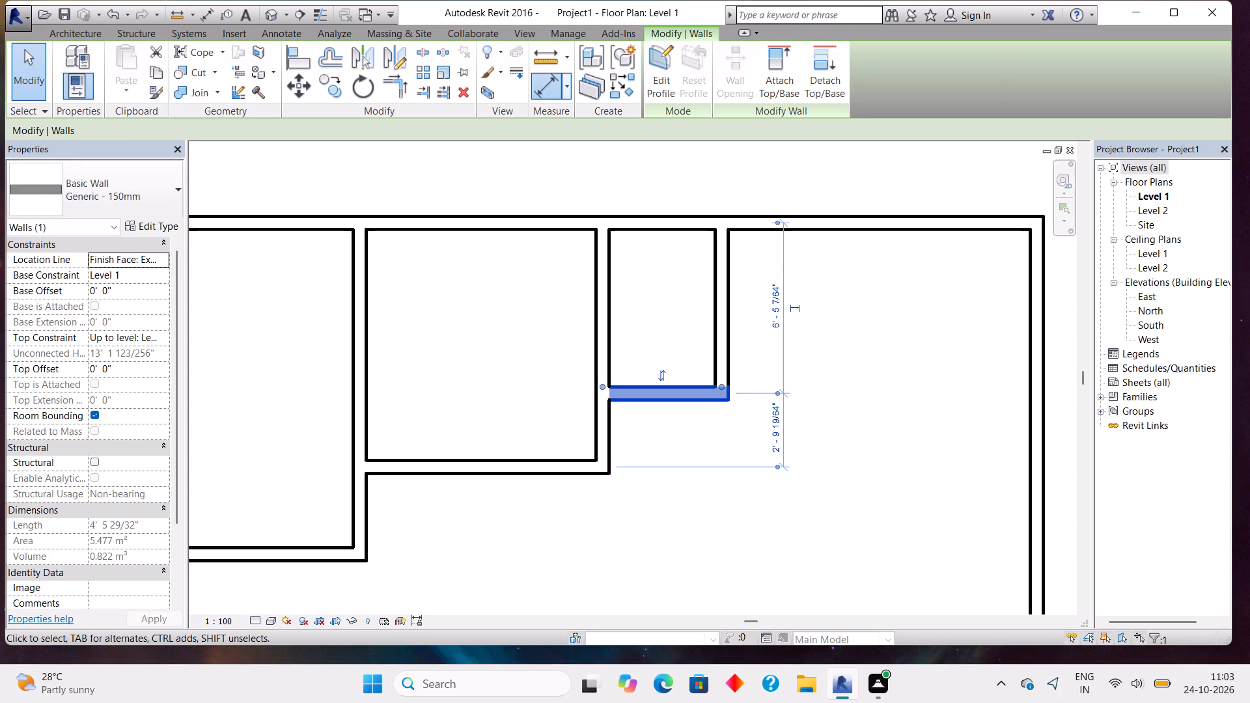
left_click(653, 228)
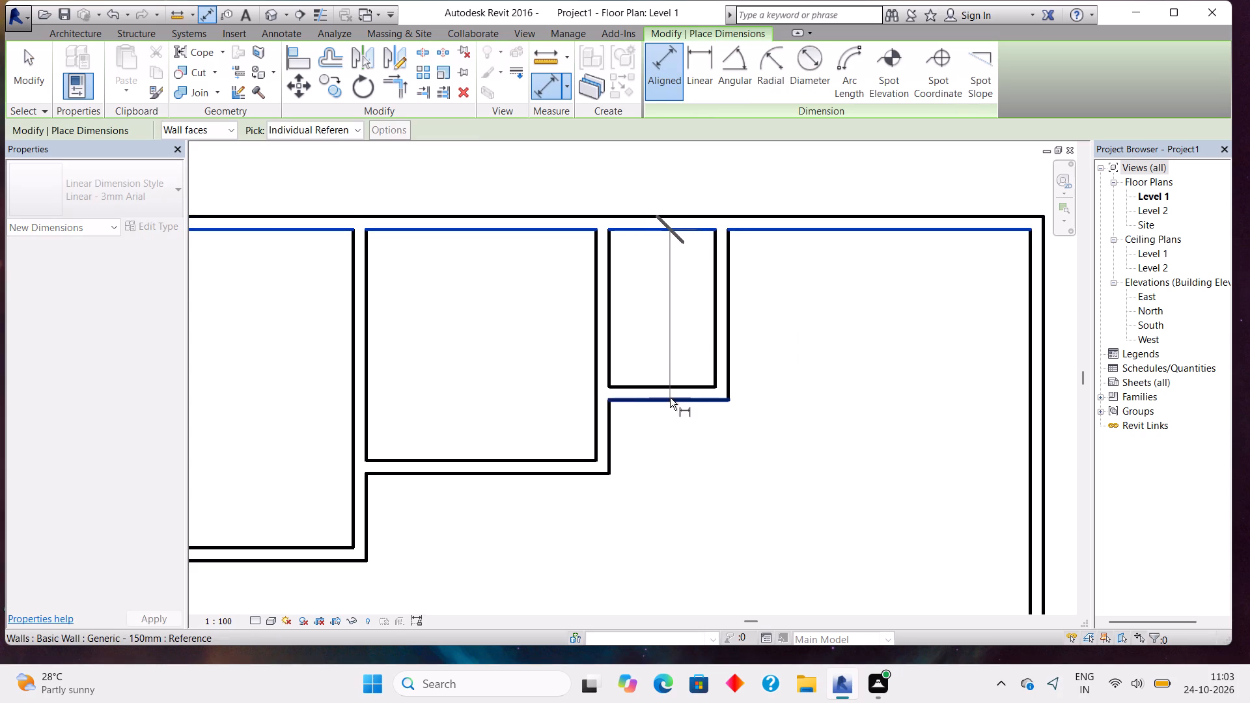
left_click(666, 389)
key("Escape")
key("Escape")
key("Escape")
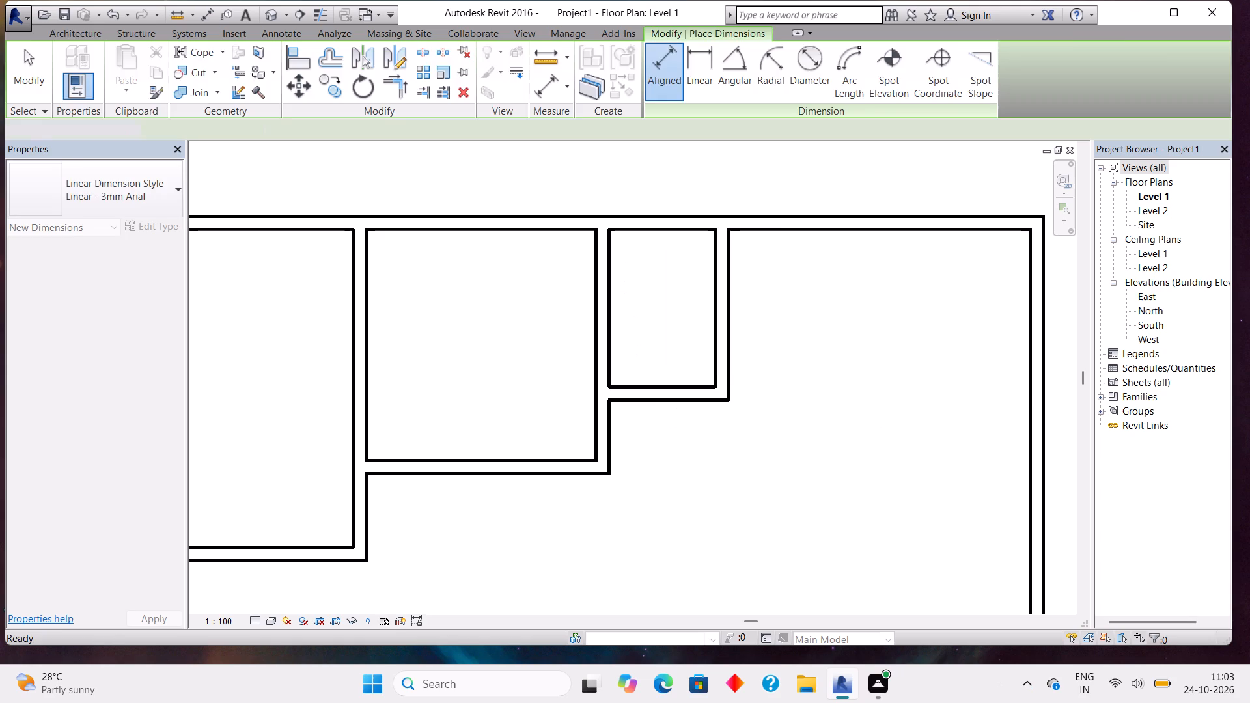
Nudge the third room's lower horizontal wall 10" further away from the upper outer wall.
left_click(666, 389)
key("Down")
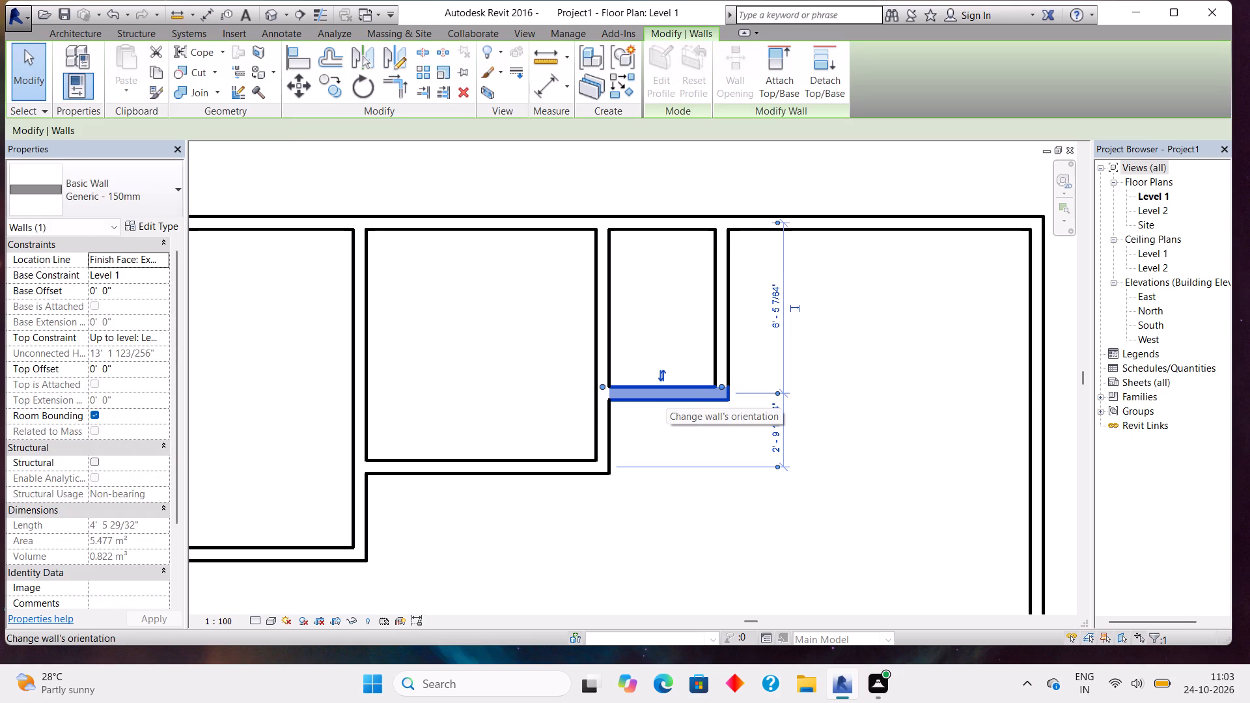
key("Down")
key("Down")
key("Down")
key("Down")
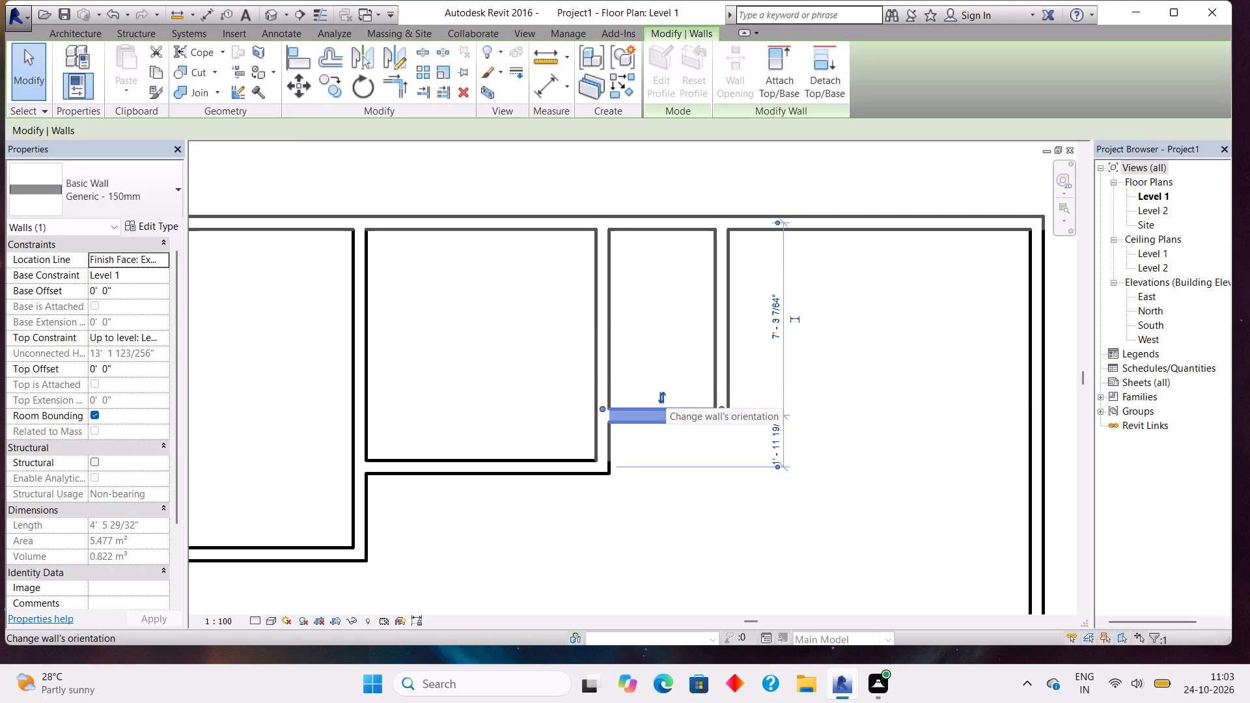
Recheck the third room's clear depth with an Aligned dimension between wall faces, without placing it.
left_click(545, 91)
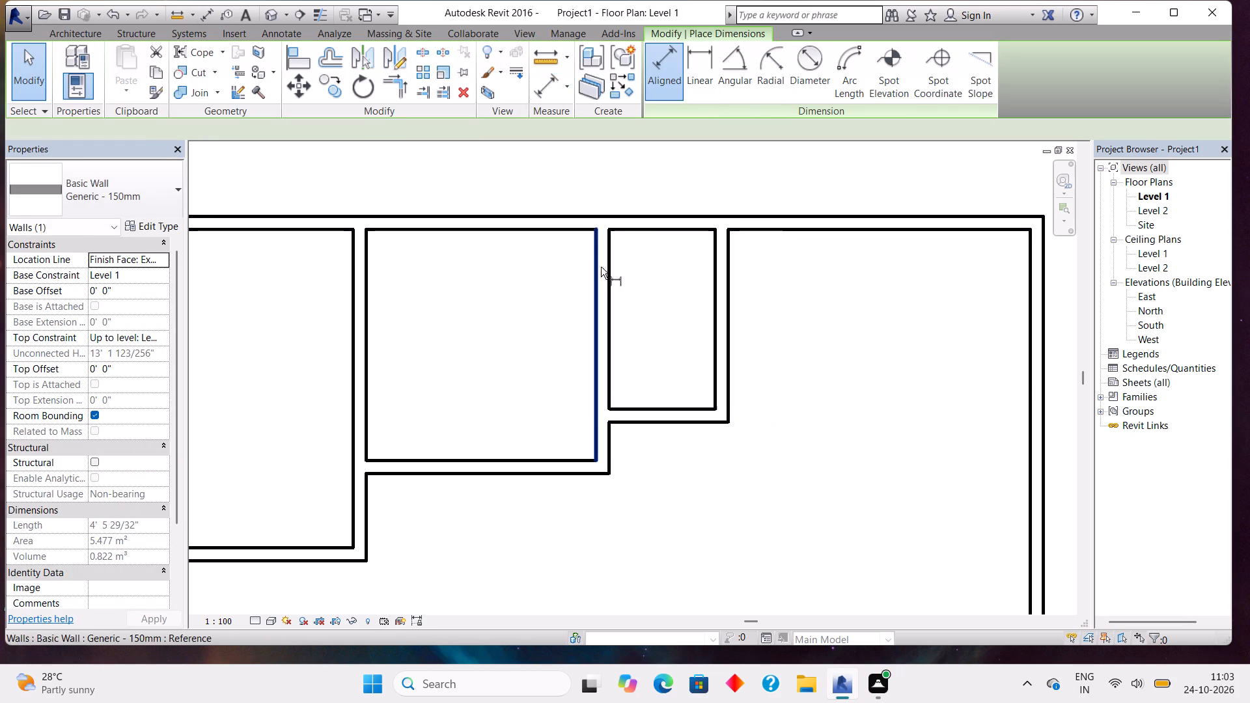
left_click(632, 236)
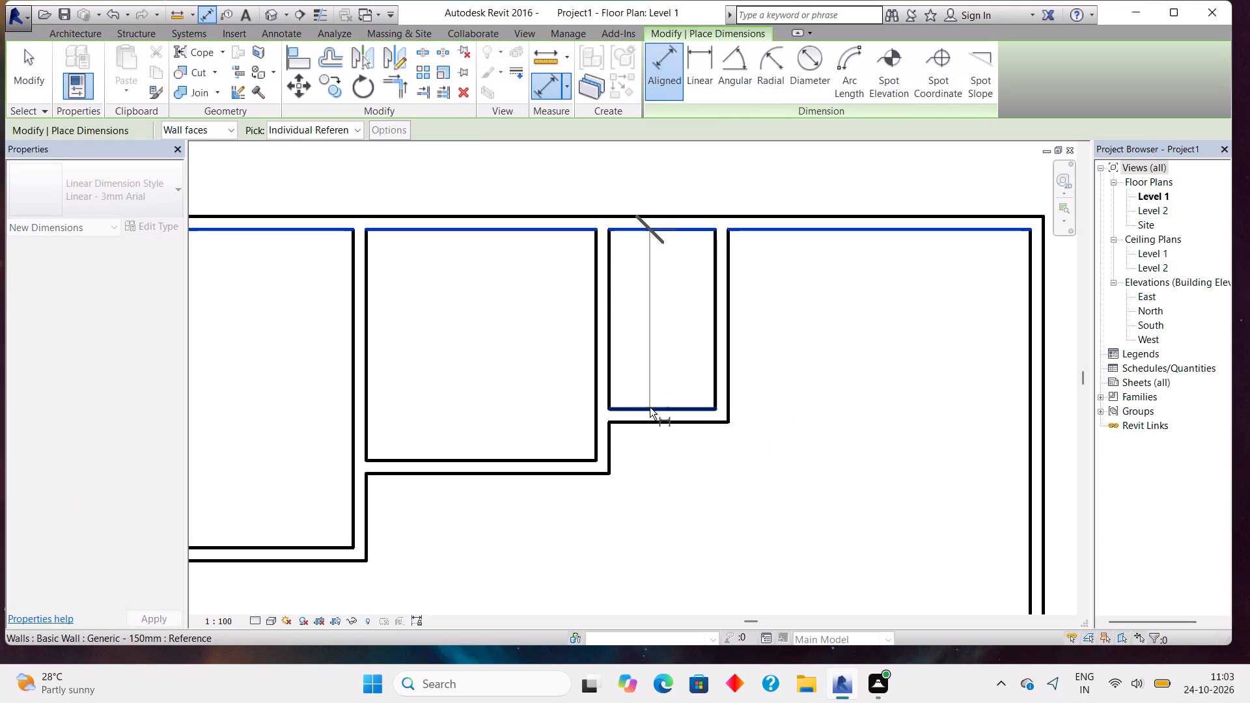
left_click(650, 408)
key("Escape")
key("Escape")
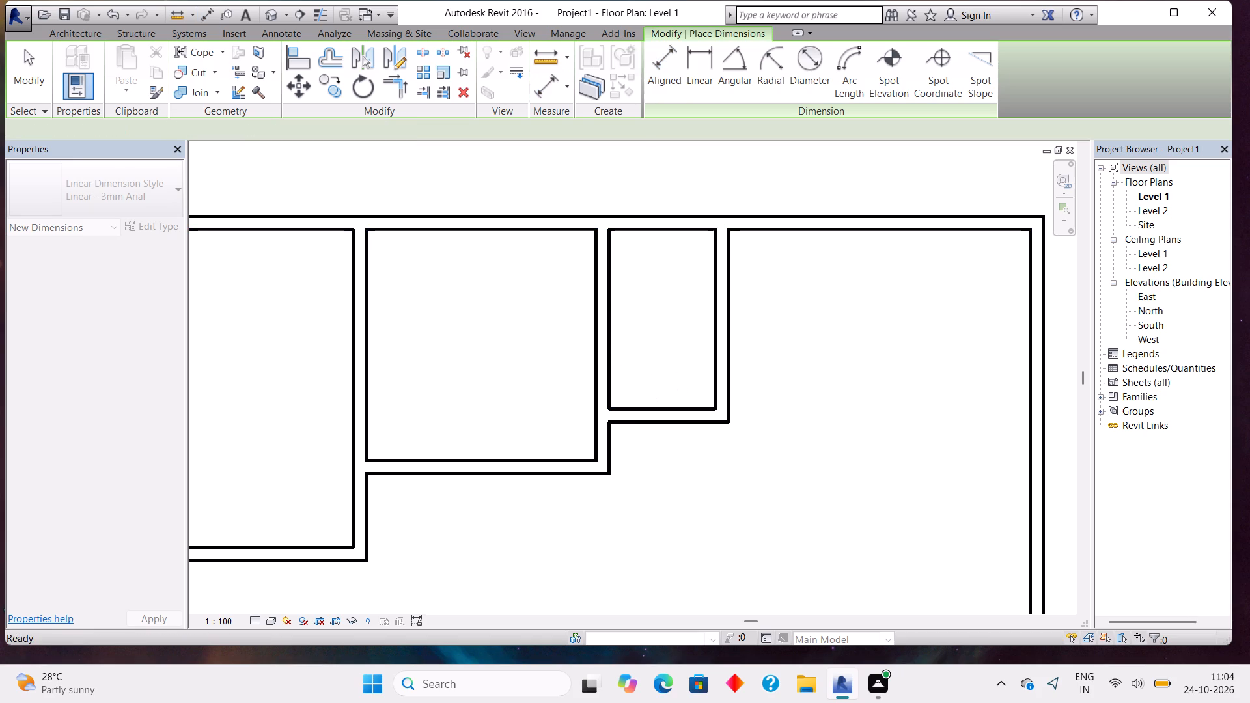
Nudge the third room's lower horizontal wall another 8" away from the upper outer wall.
left_click(667, 406)
key("Down")
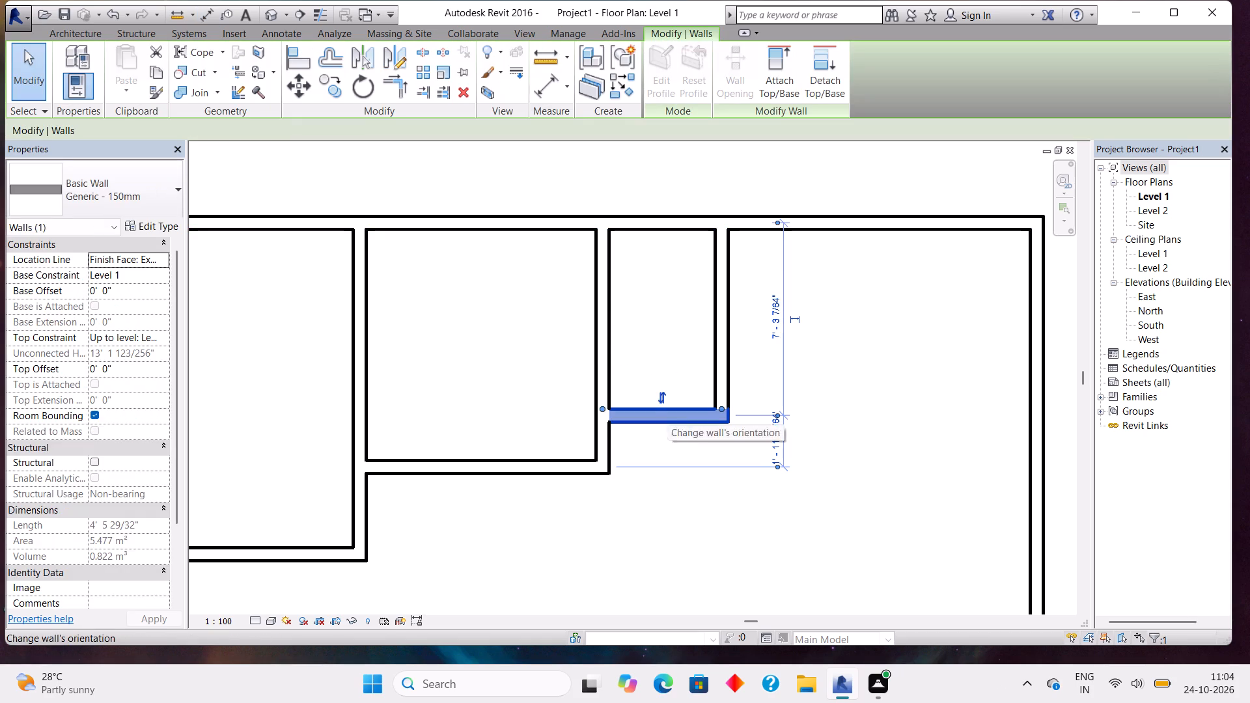
key("Down")
key("Down")
key("Down")
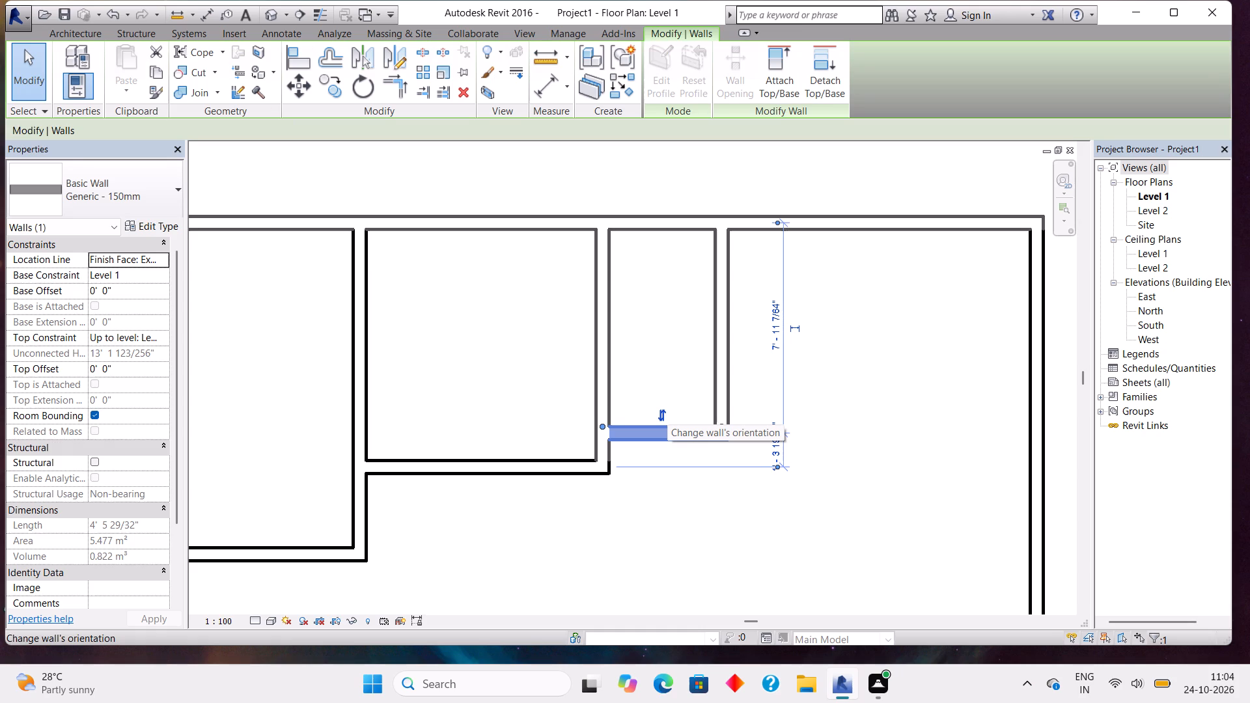
Measure the third room's clear depth again with an Aligned dimension, without placing it.
left_click(555, 85)
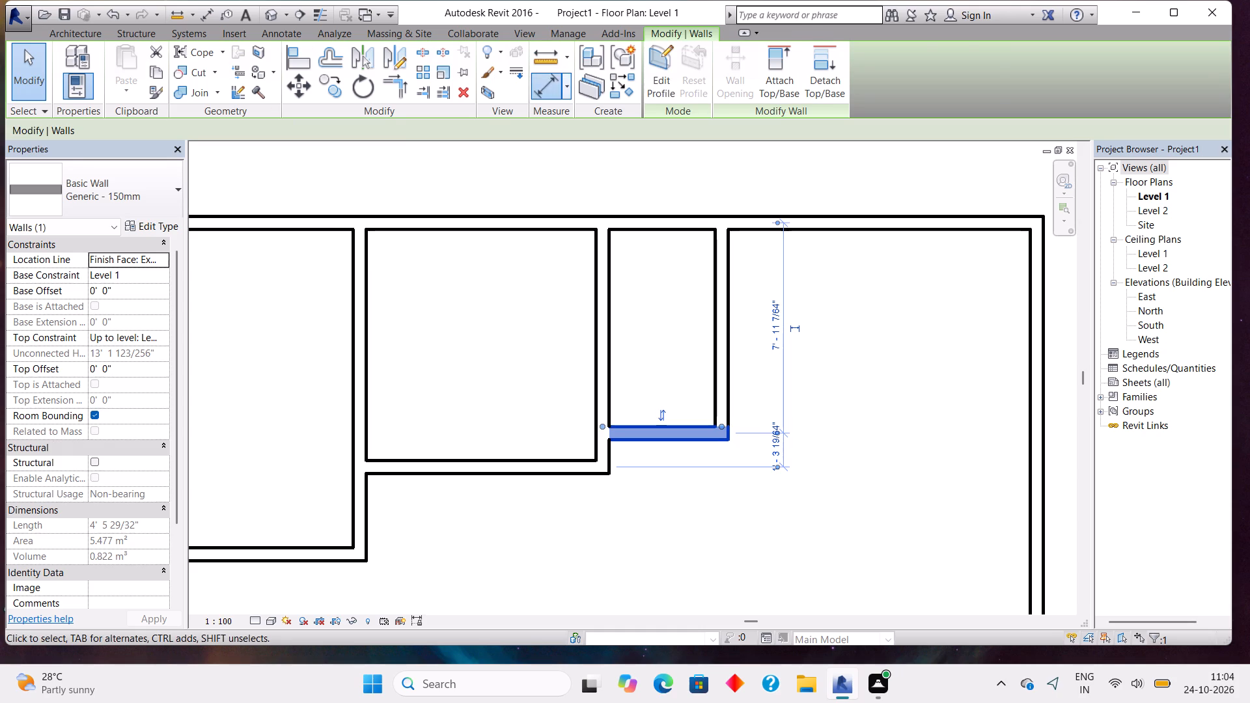
left_click(654, 225)
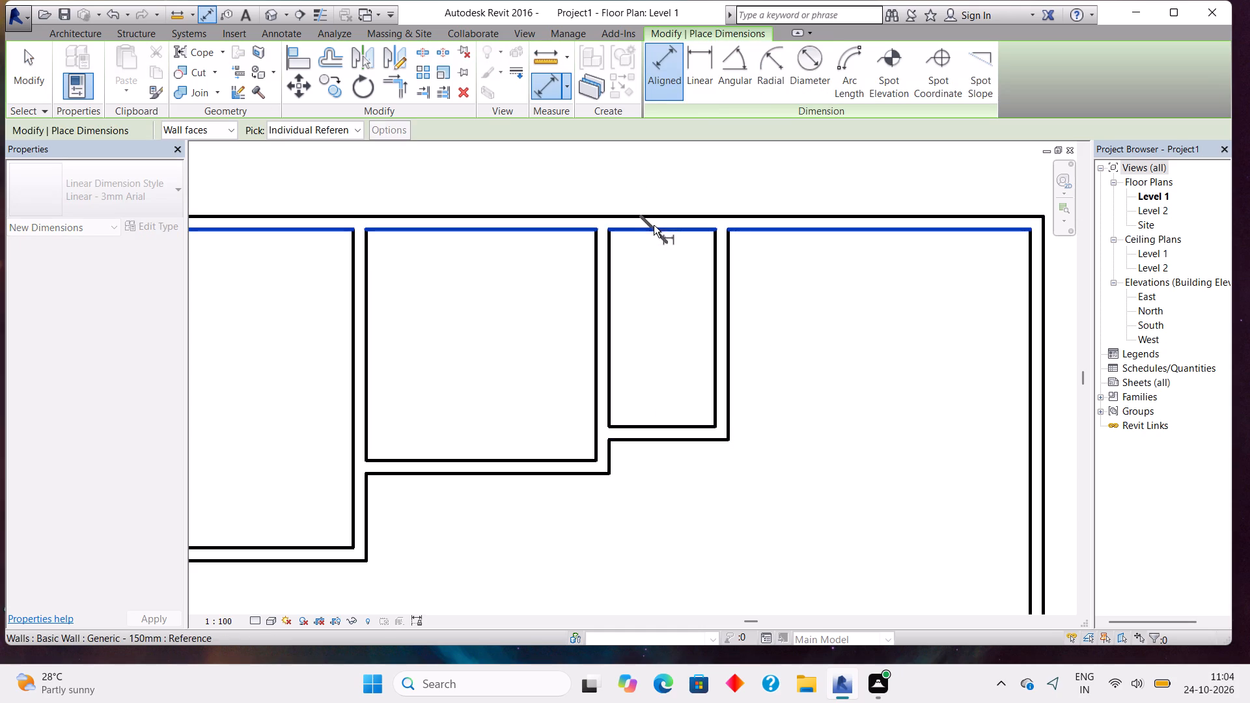
left_click(669, 423)
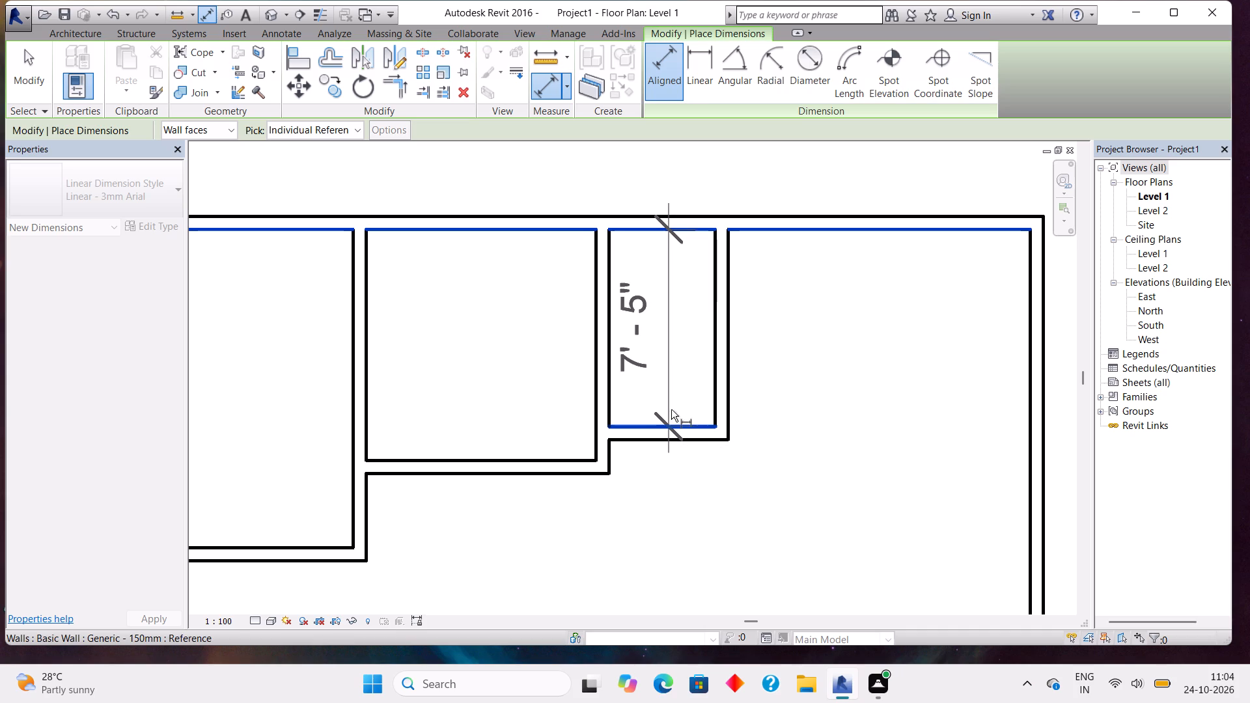
key("Escape")
key("Escape")
Nudge the third room's lower horizontal wall 4" back towards the upper outer wall.
left_click(668, 427)
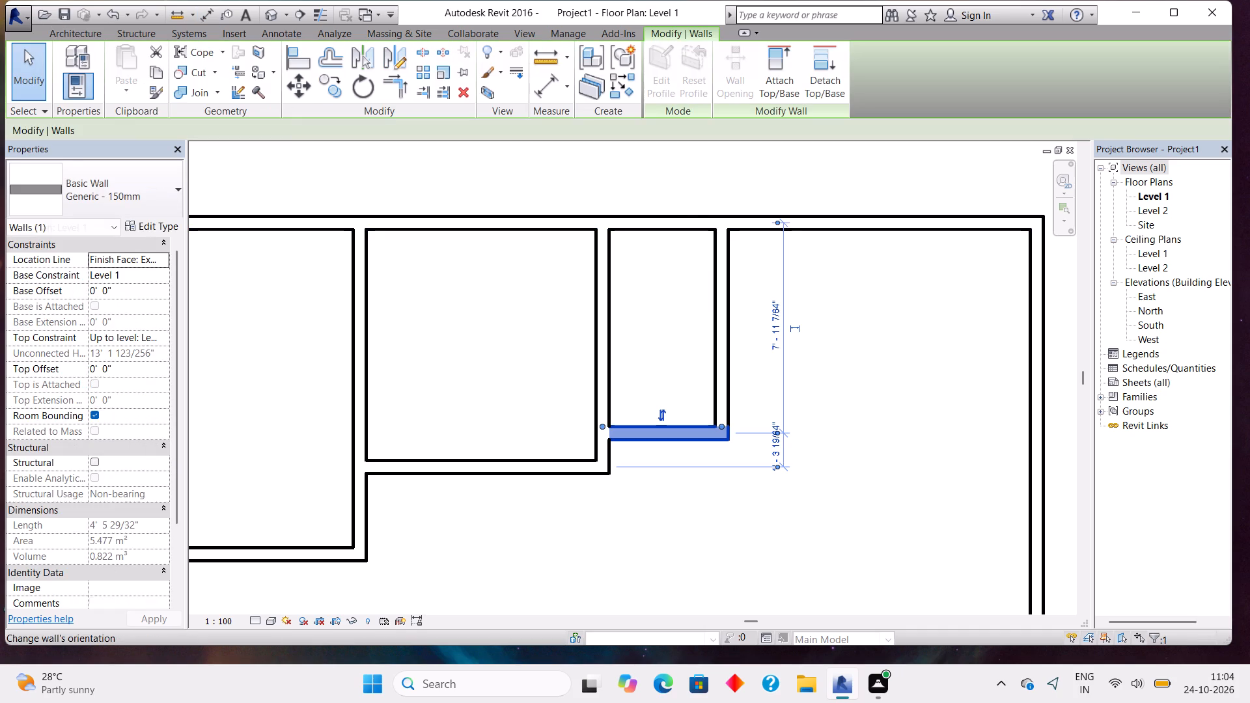
key("Up")
key("Up")
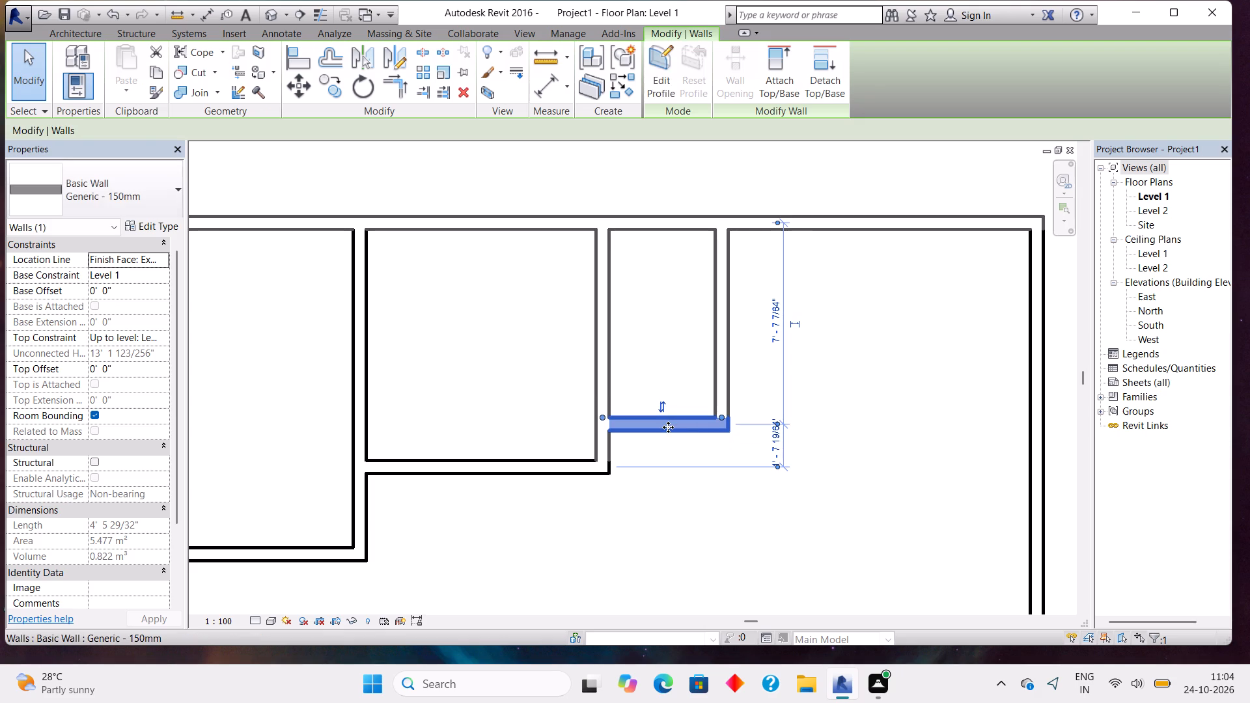
Check the third room's clear depth between its inner wall faces with an Aligned dimension, without placing it.
scroll(668, 427, "up", 3)
middle_click_drag(639, 269, 658, 441)
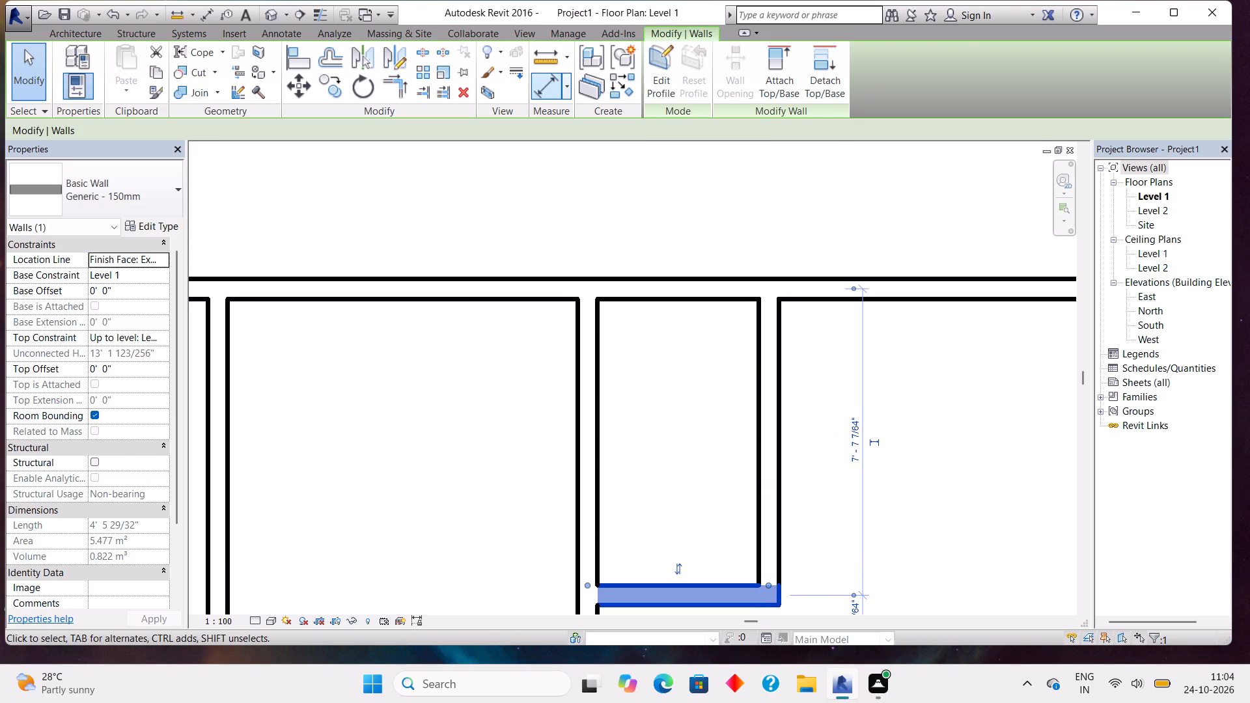
left_click(537, 92)
left_click(661, 303)
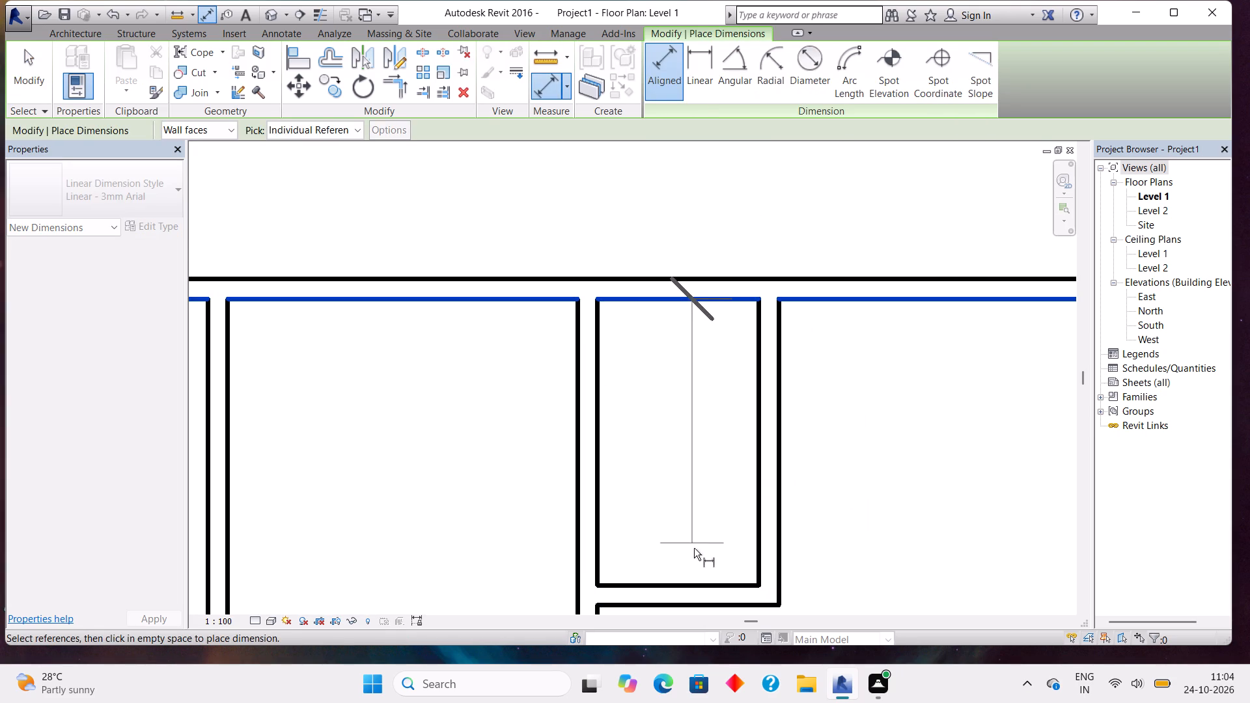
left_click(680, 583)
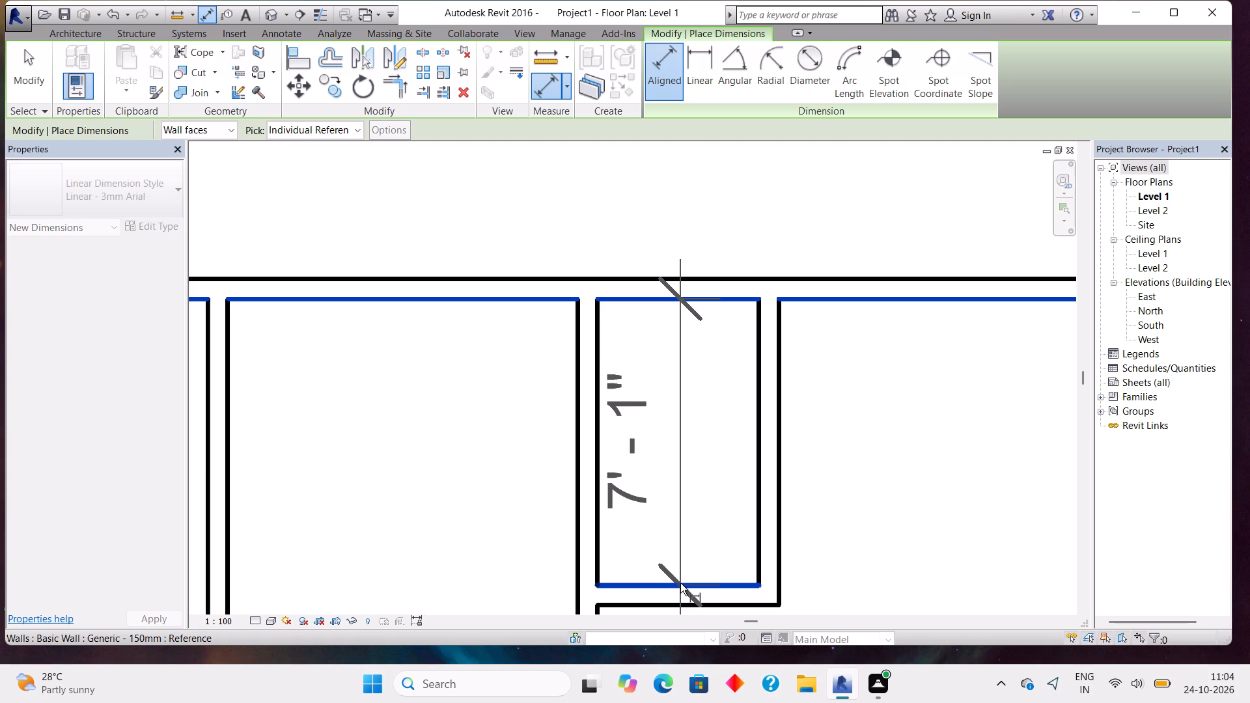
scroll(680, 583, "up", 3)
key("Escape")
key("Escape")
Nudge the third room's lower horizontal wall one fine increment towards the upper outer wall.
scroll(680, 583, "up", 2)
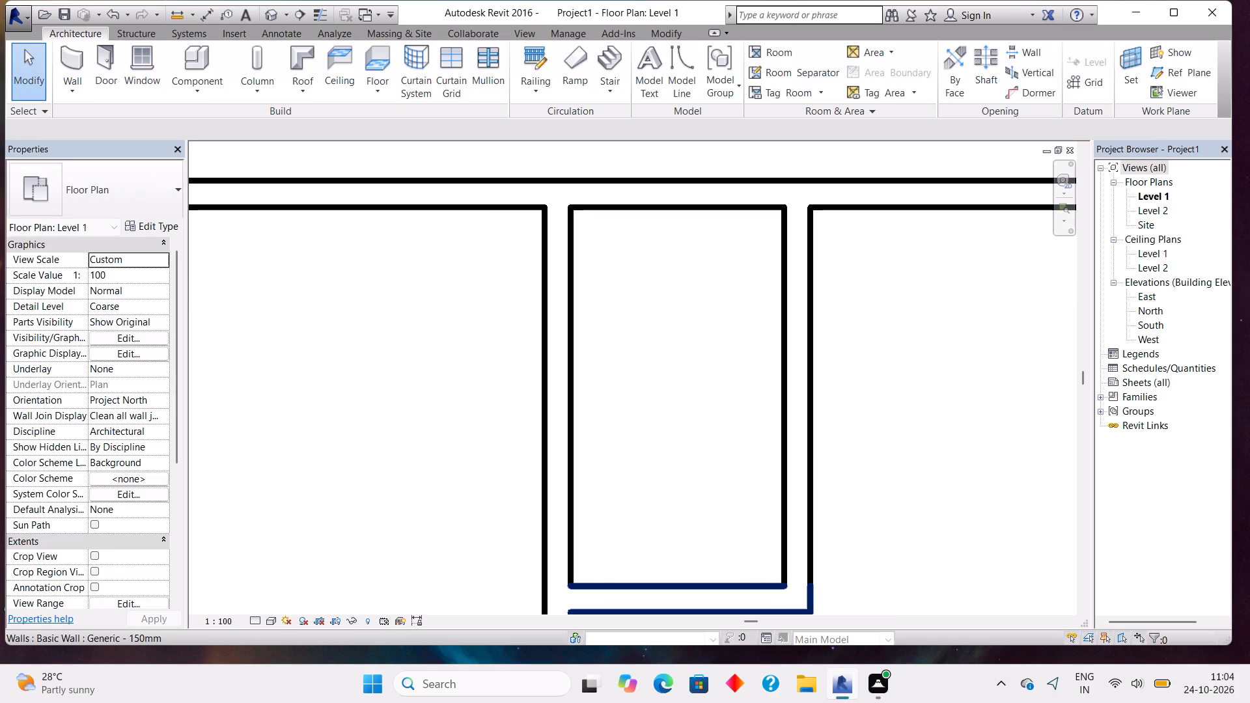
left_click(680, 583)
key("Up")
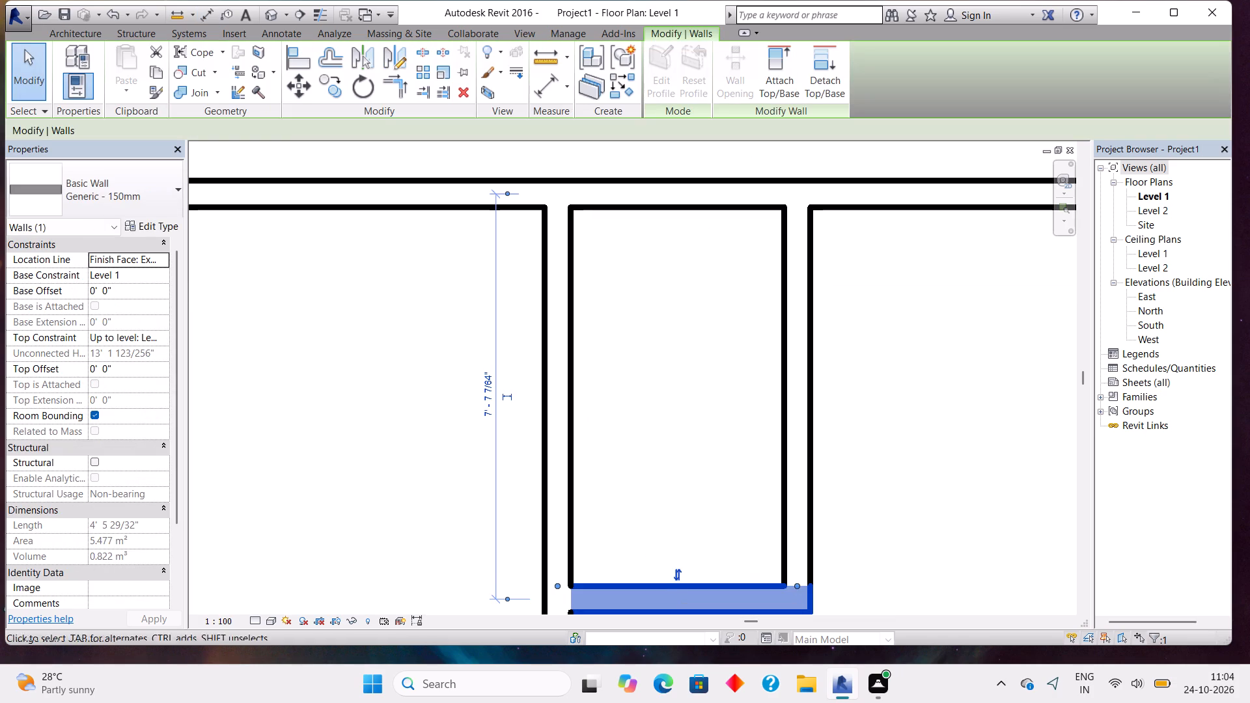
key("Escape")
scroll(680, 583, "down", 2)
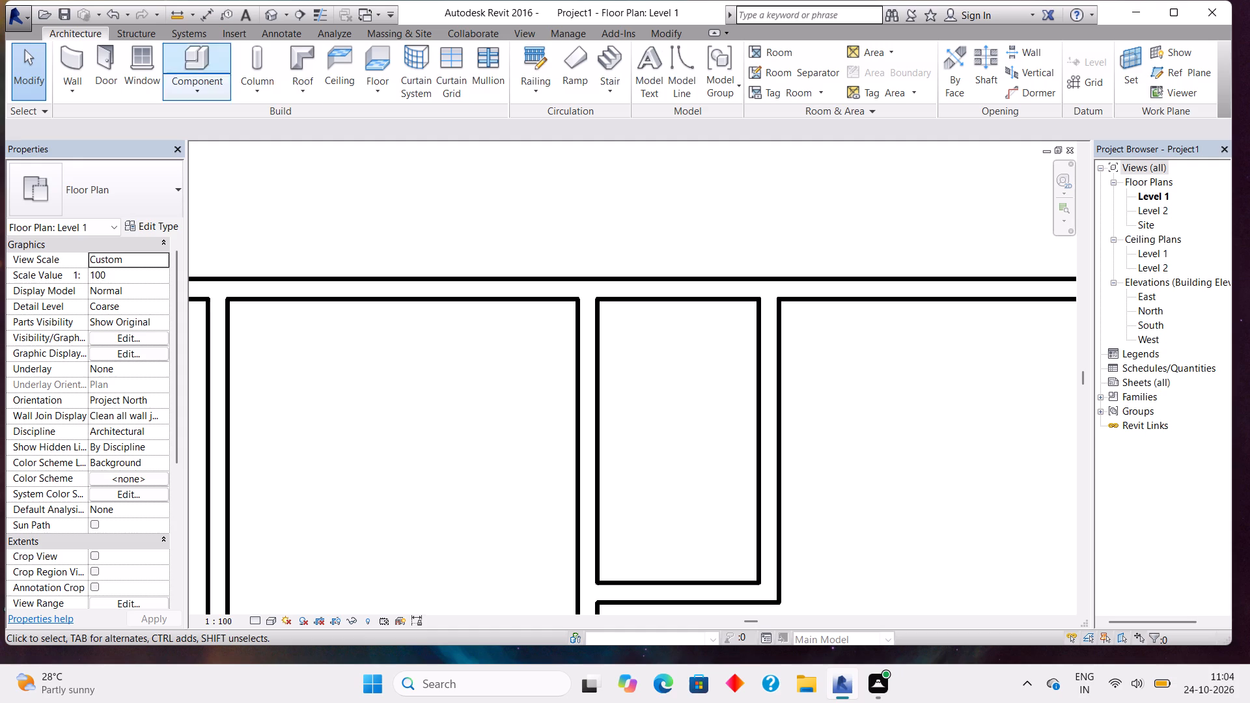
Recheck the third room's clear depth between wall faces with an Aligned dimension, without placing it.
left_click(77, 50)
left_click(551, 87)
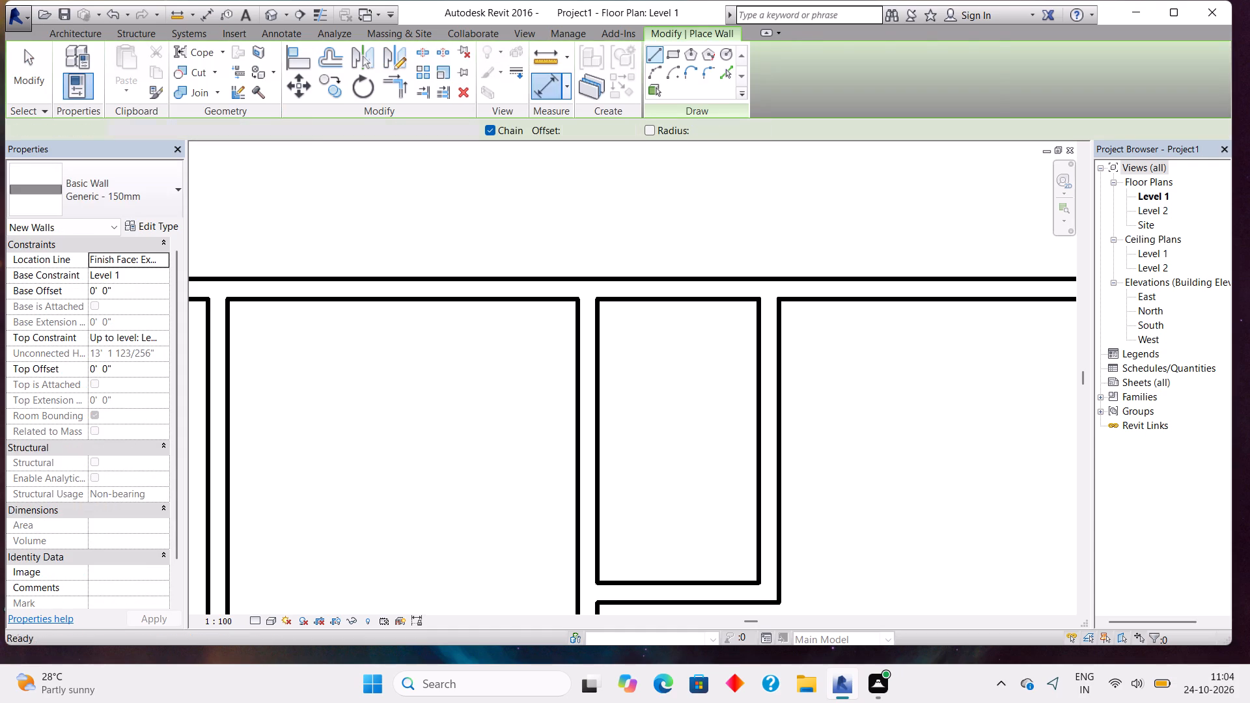
left_click(653, 303)
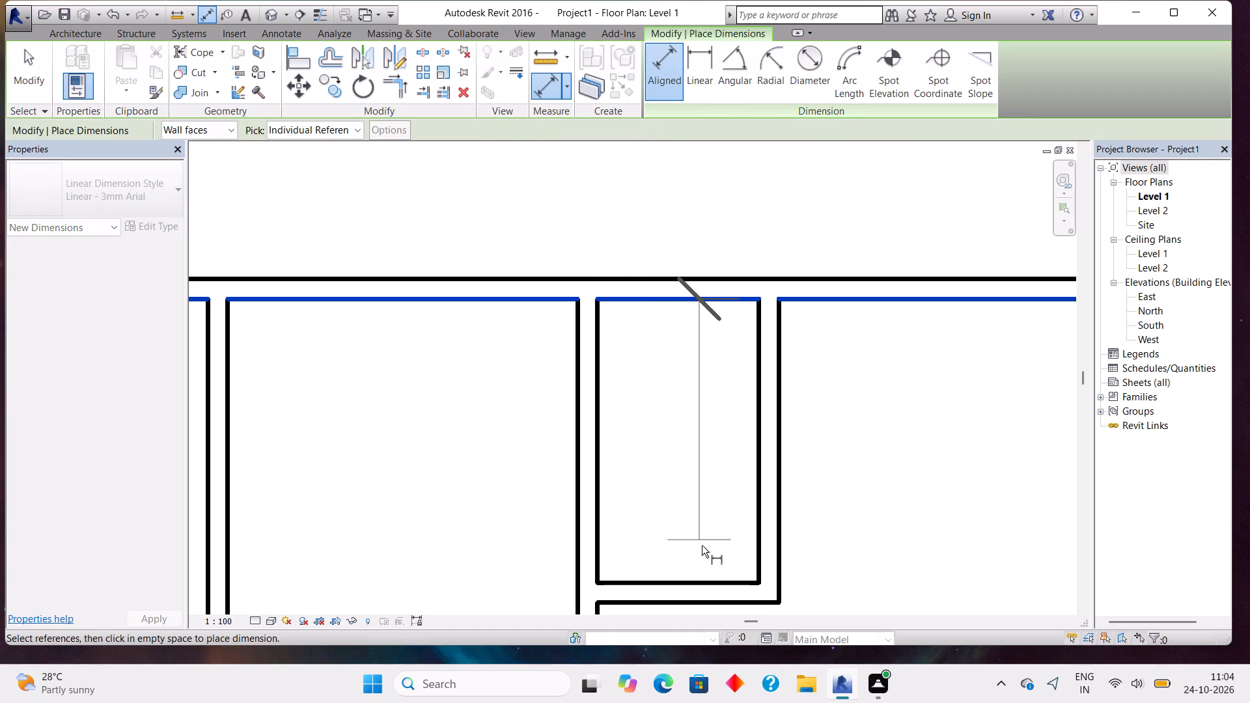
left_click(687, 580)
key("Escape")
key("Escape")
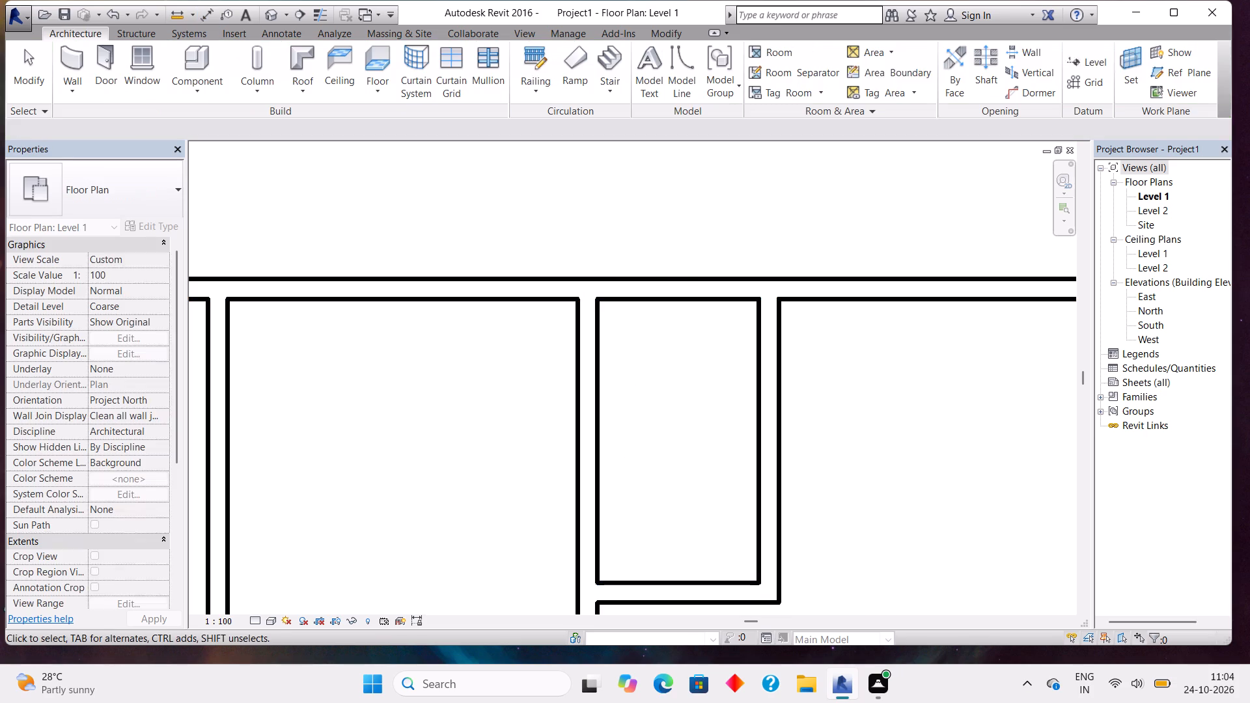
Measure the clear width from the third room's outer side face to the facing outer wall with an Aligned dimension, without placing it.
scroll(670, 488, "down", 4)
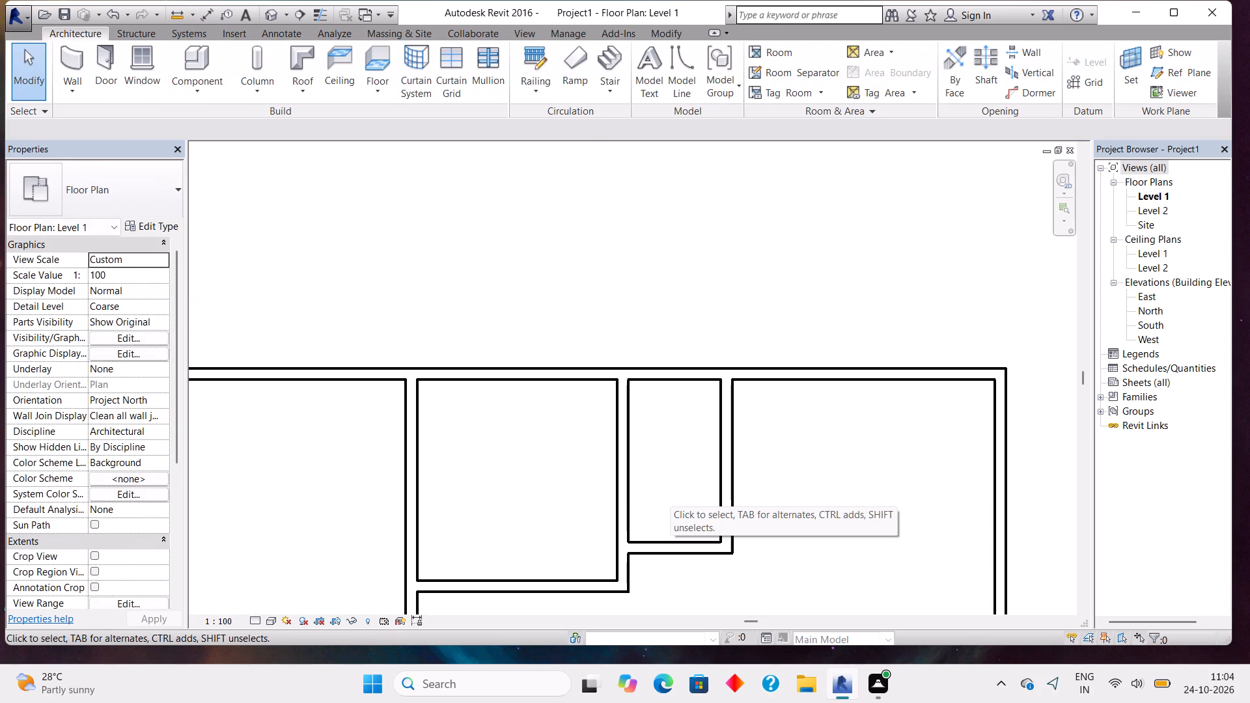
middle_click_drag(891, 536, 890, 535)
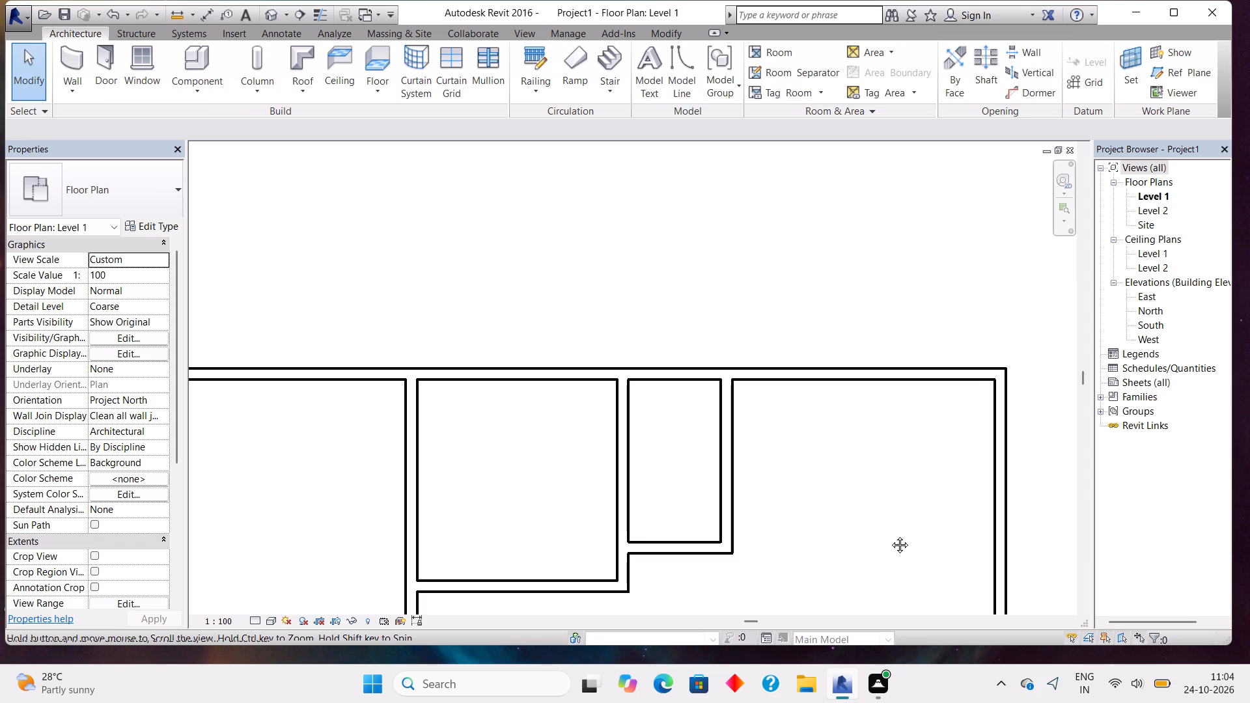
middle_click_drag(890, 535, 863, 324)
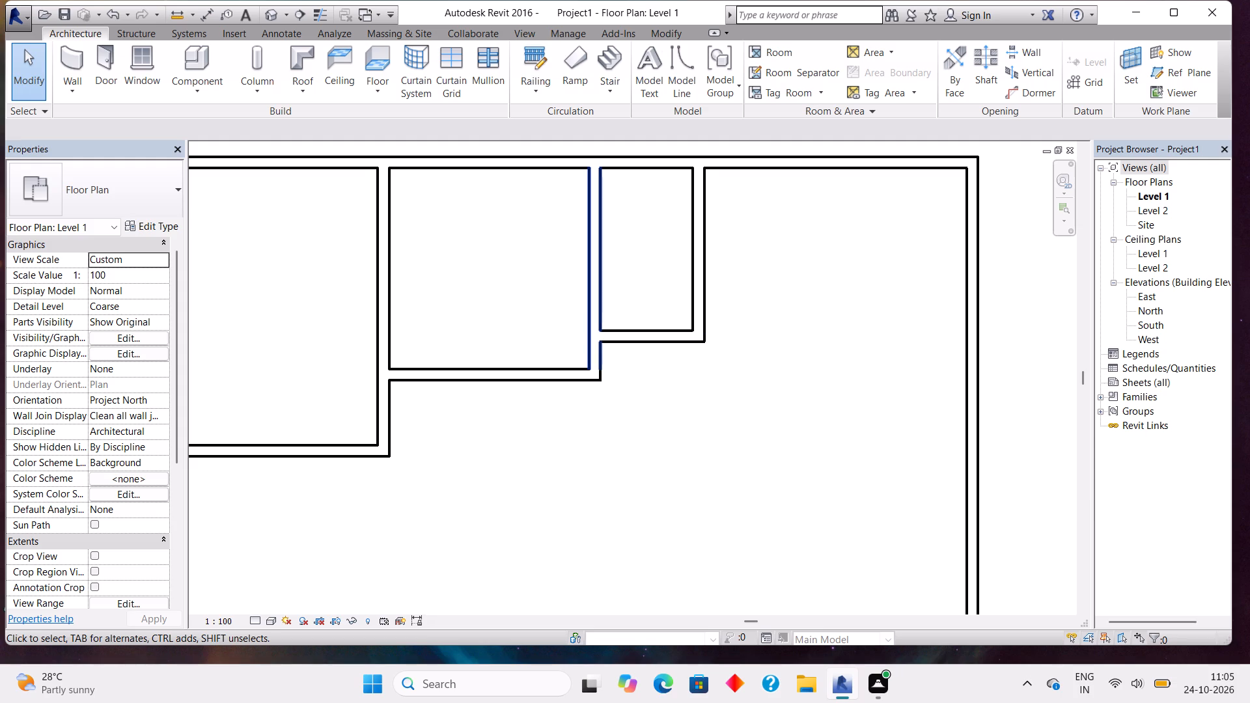
left_click(84, 52)
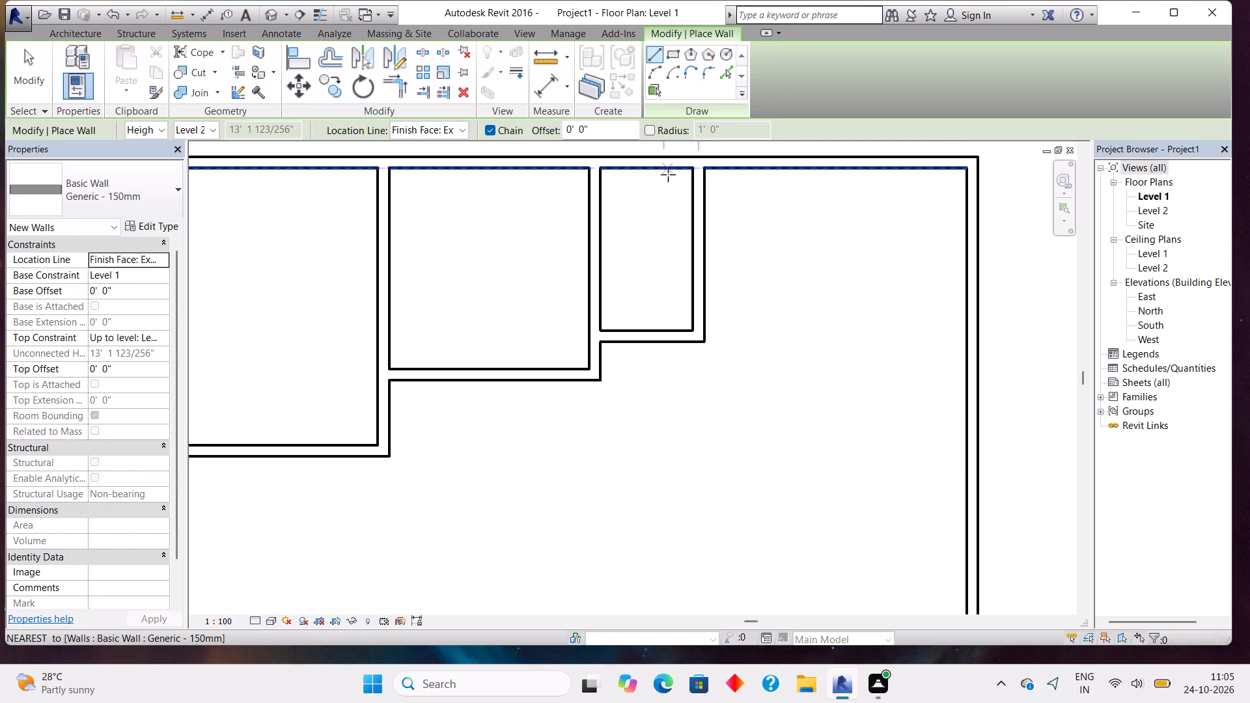
left_click(548, 98)
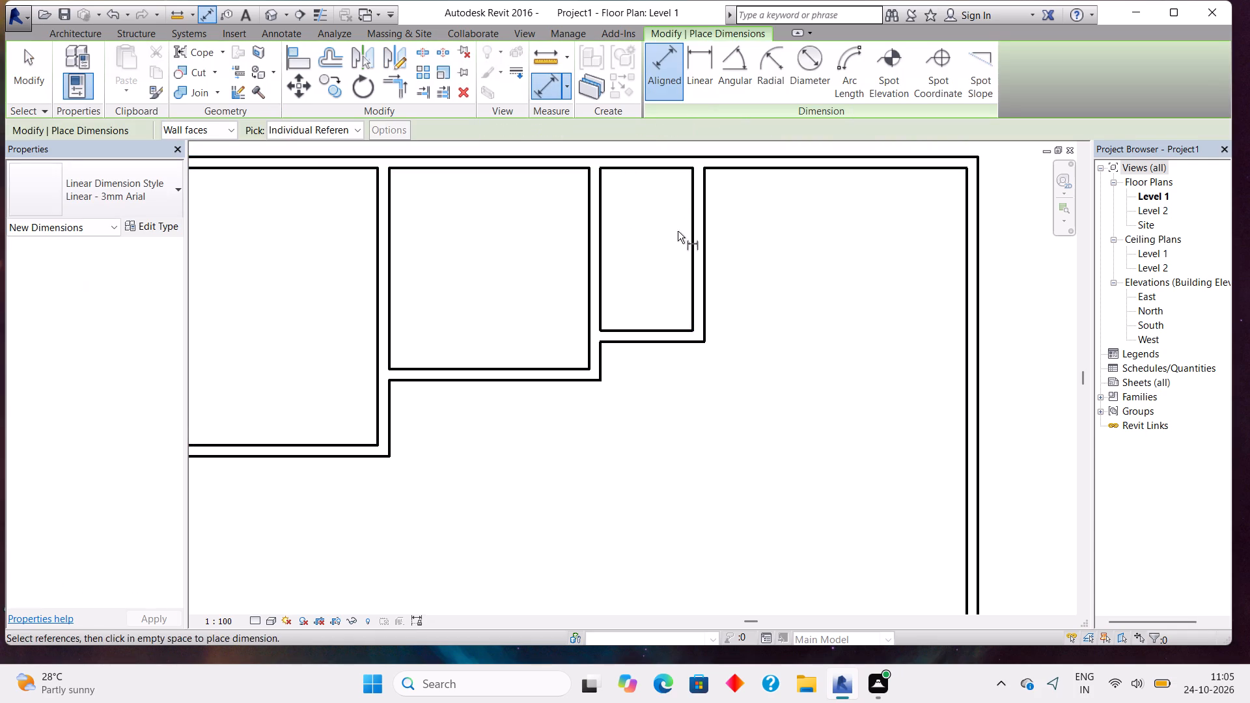
left_click(704, 249)
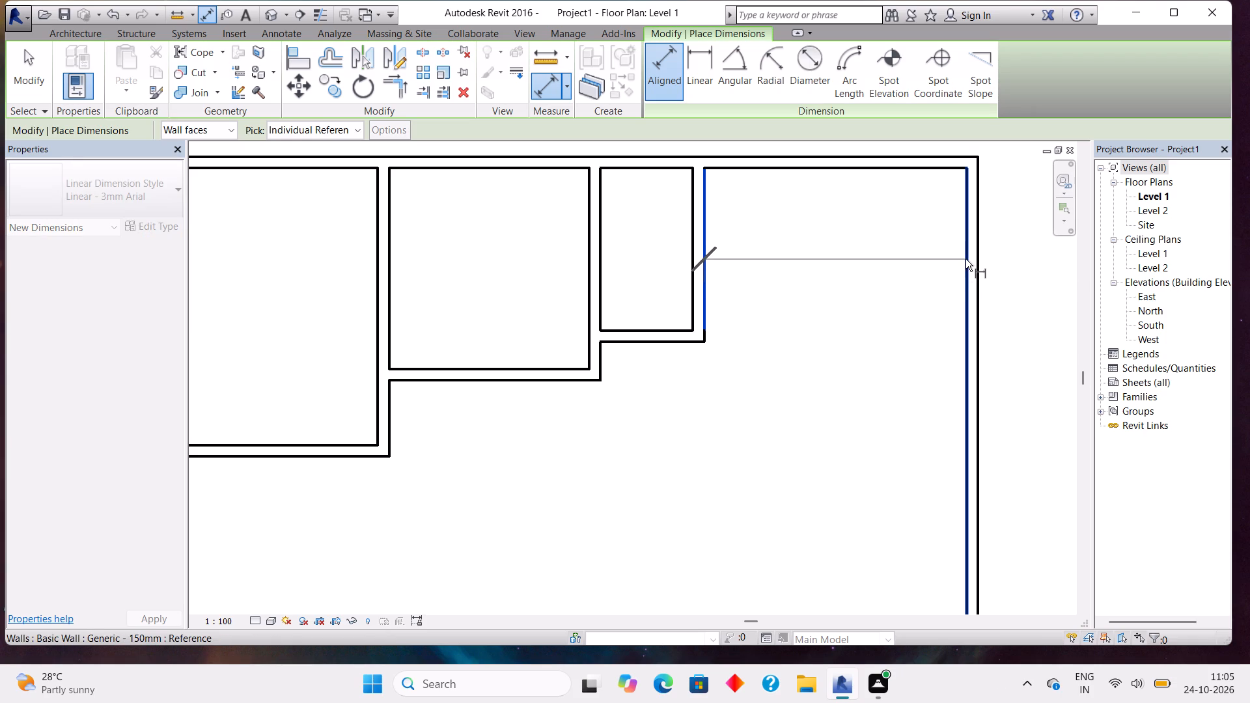
left_click(965, 259)
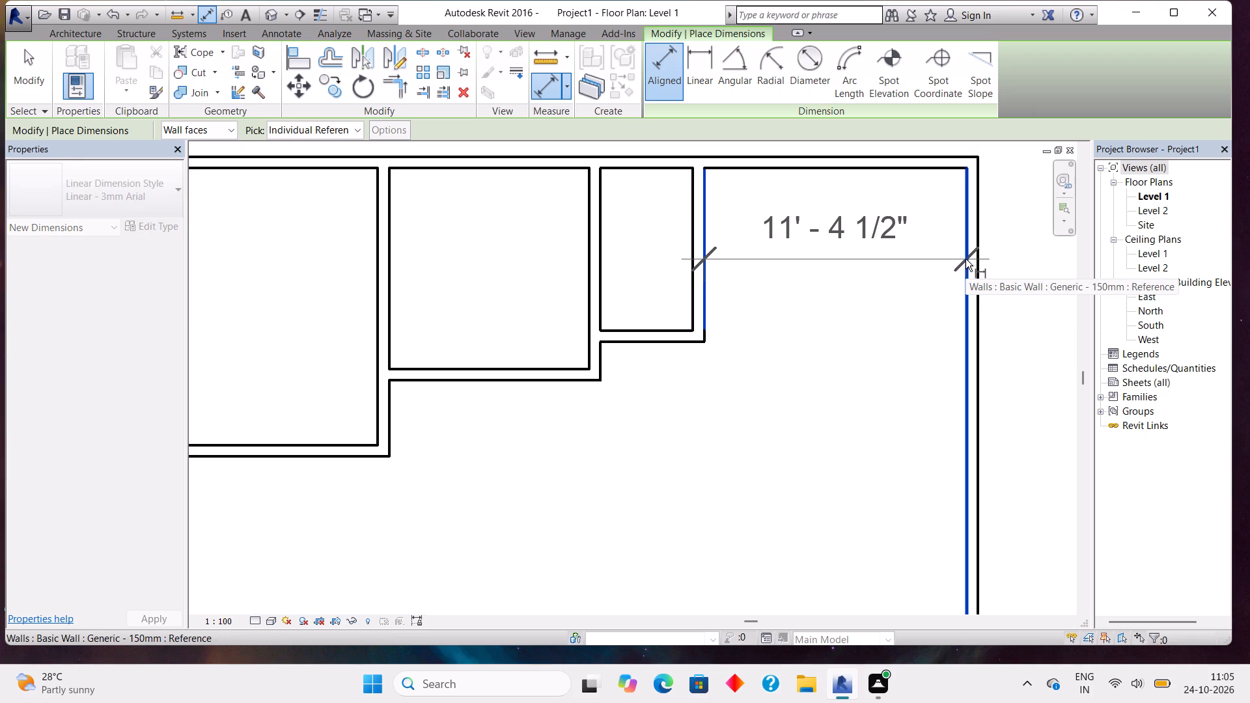
scroll(876, 309, "down", 3)
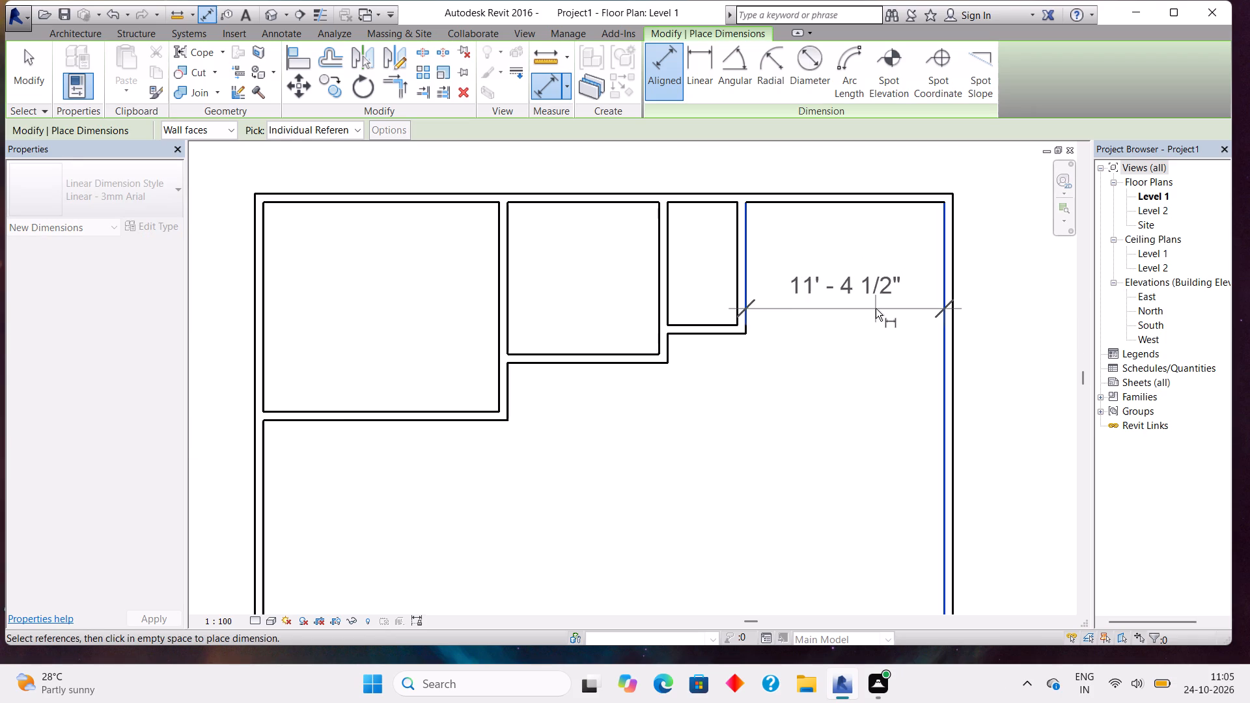
scroll(876, 309, "down", 2)
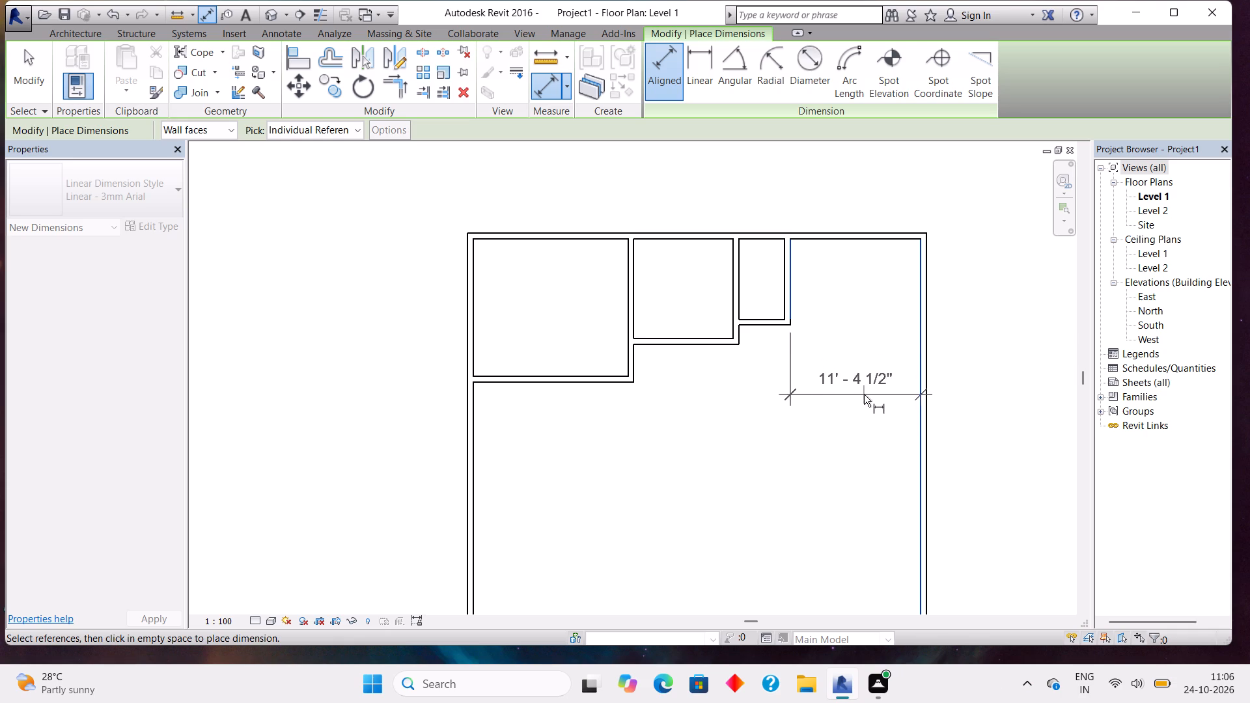
key("Escape")
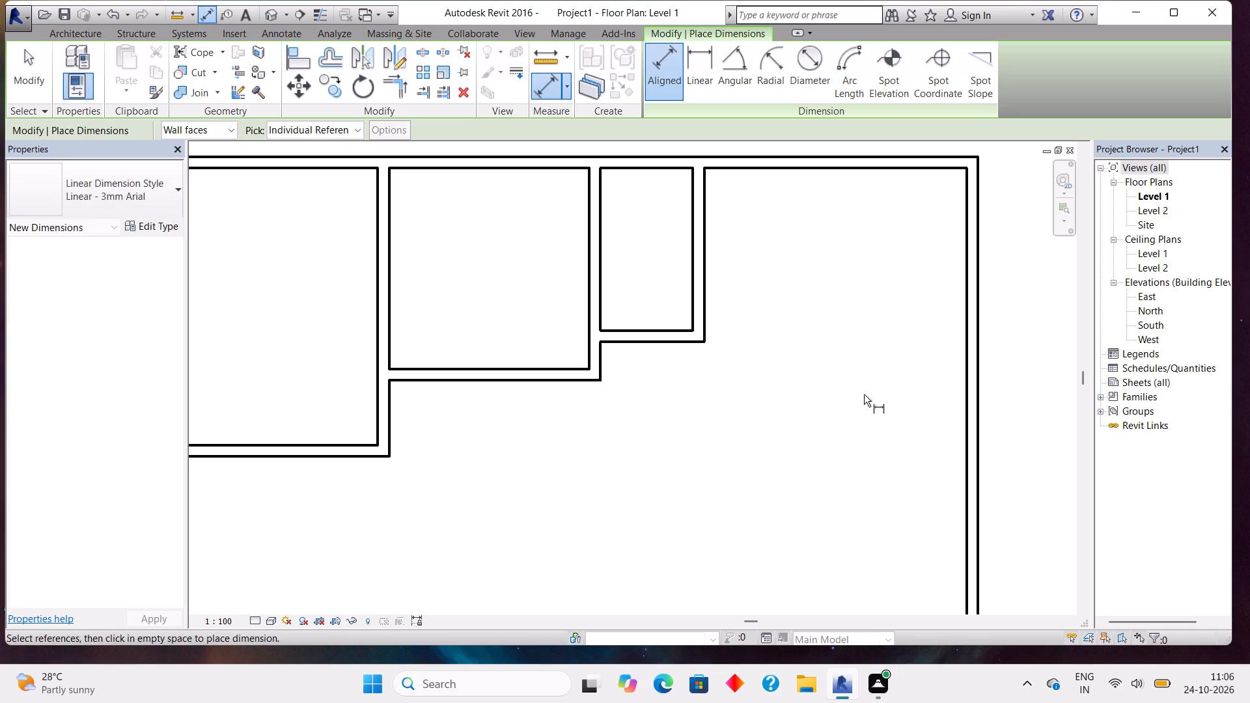
Start the Wall command to draw another straight wall.
left_click(102, 33)
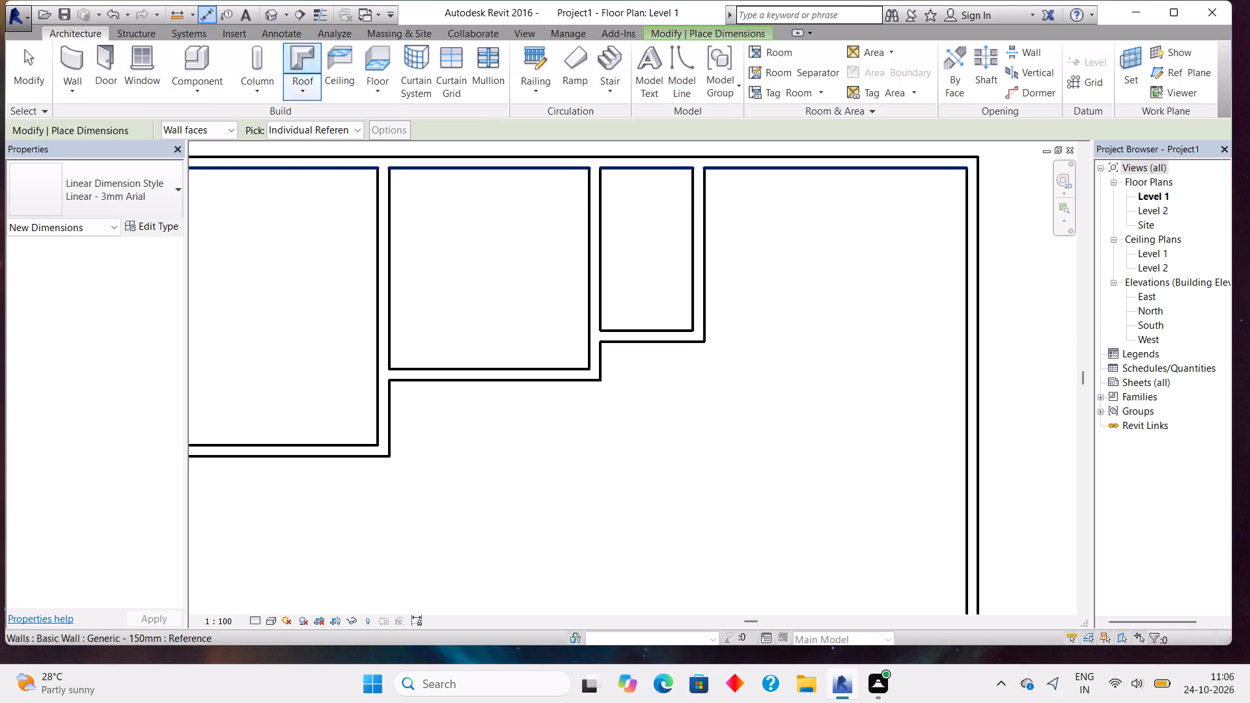
left_click(75, 47)
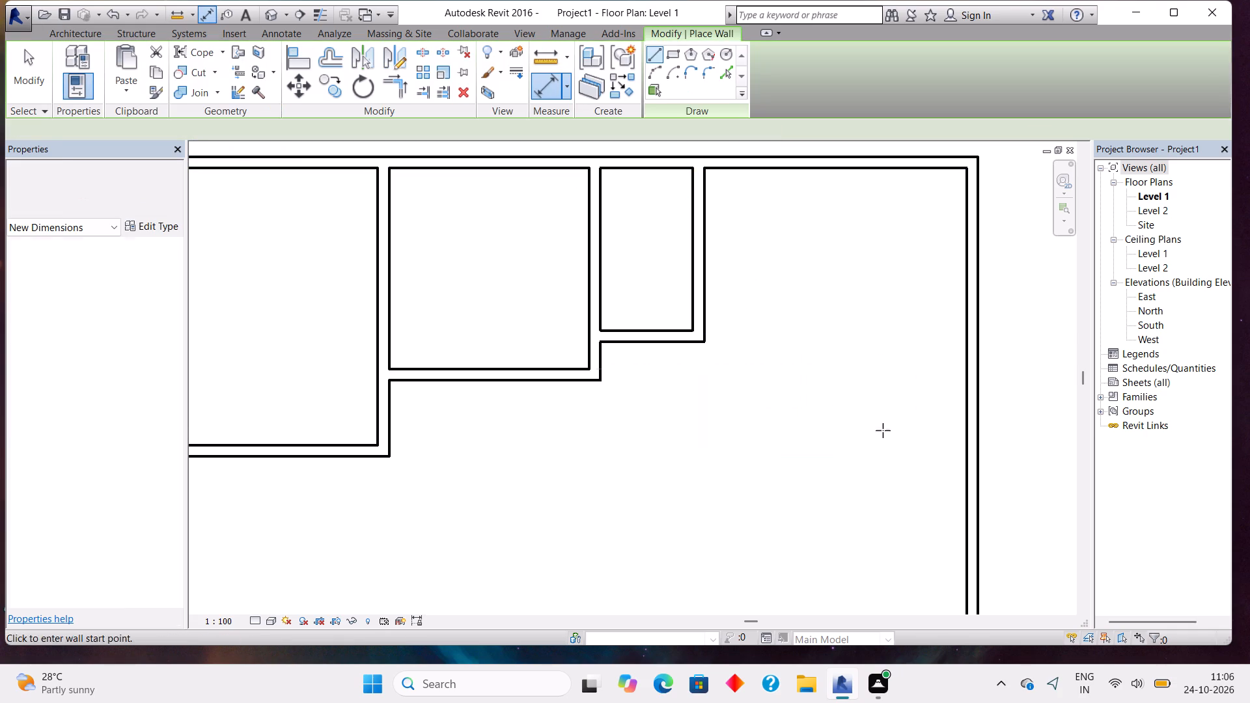
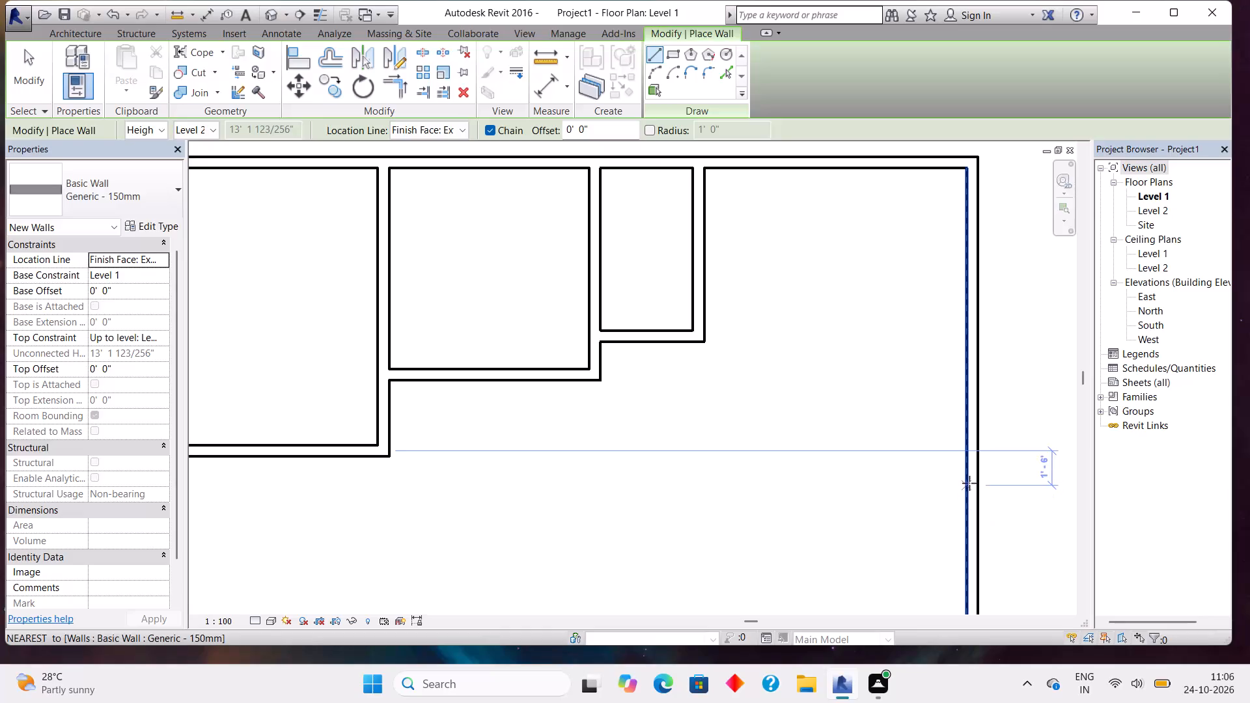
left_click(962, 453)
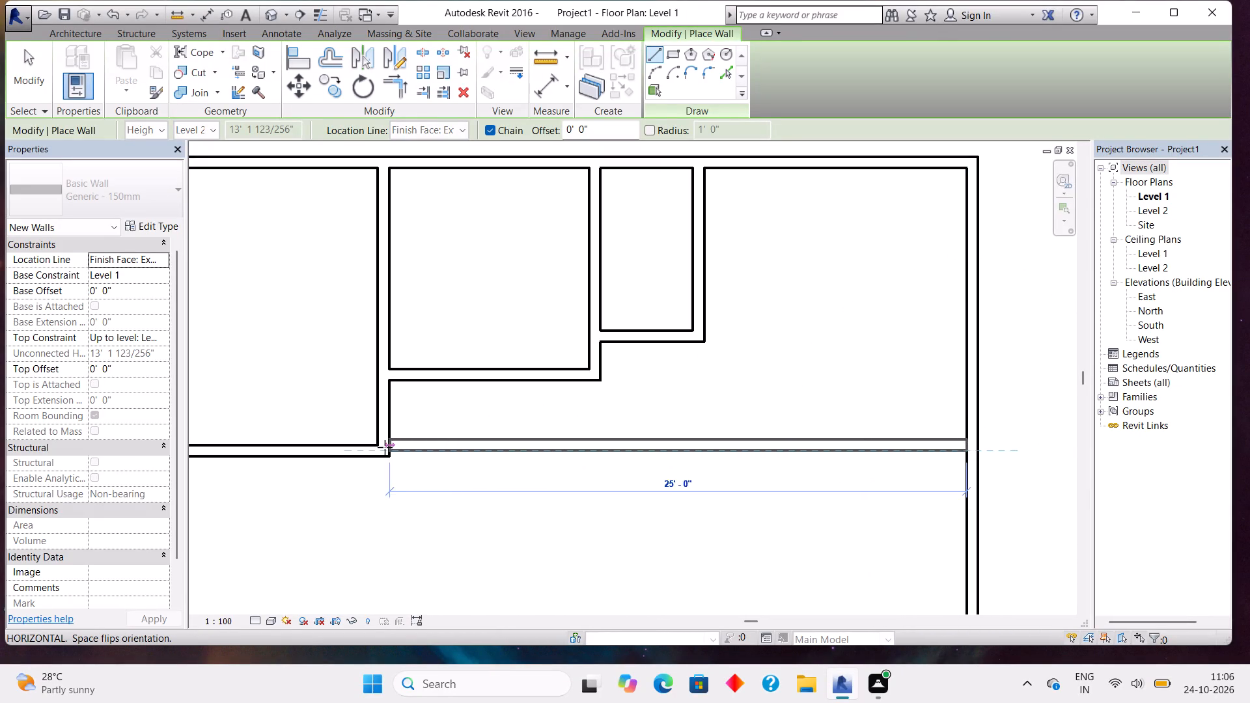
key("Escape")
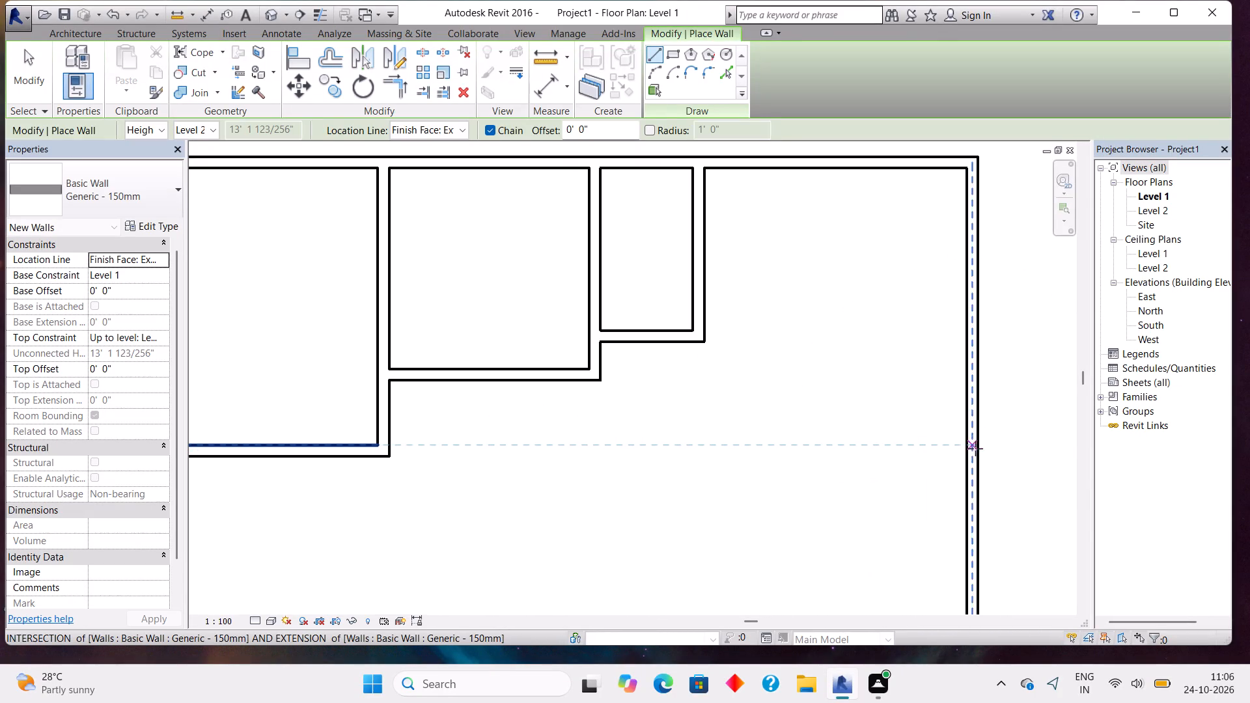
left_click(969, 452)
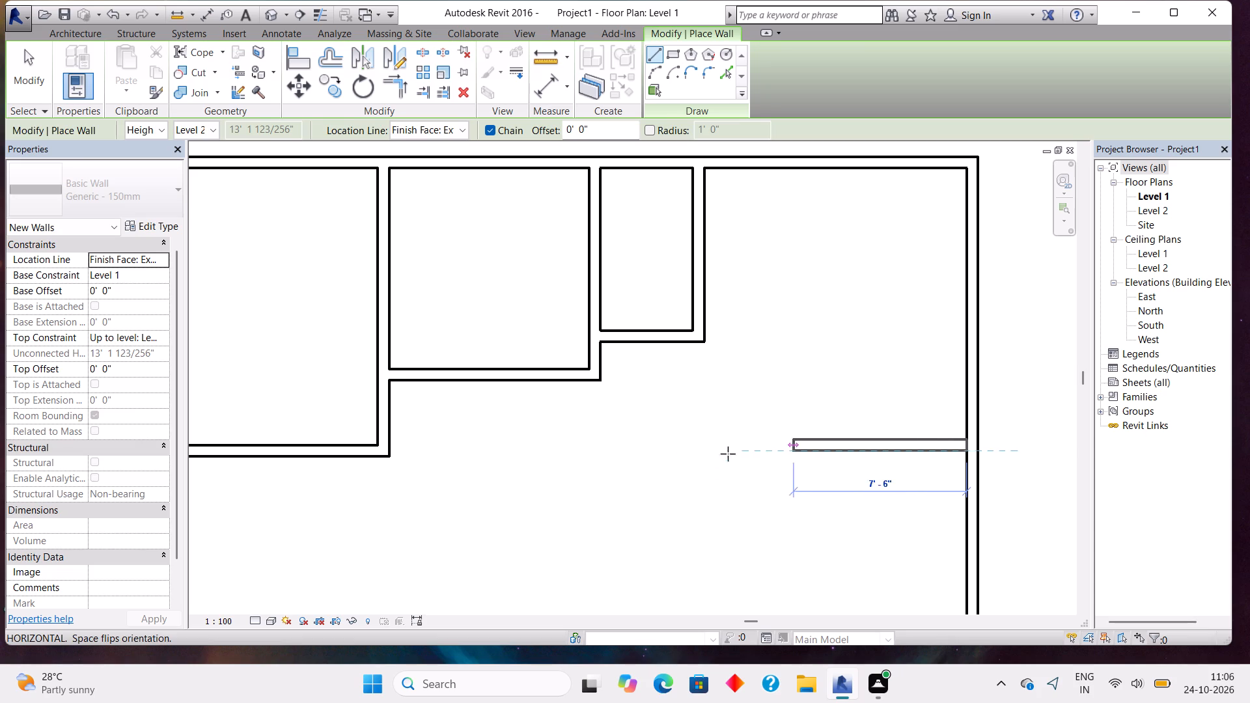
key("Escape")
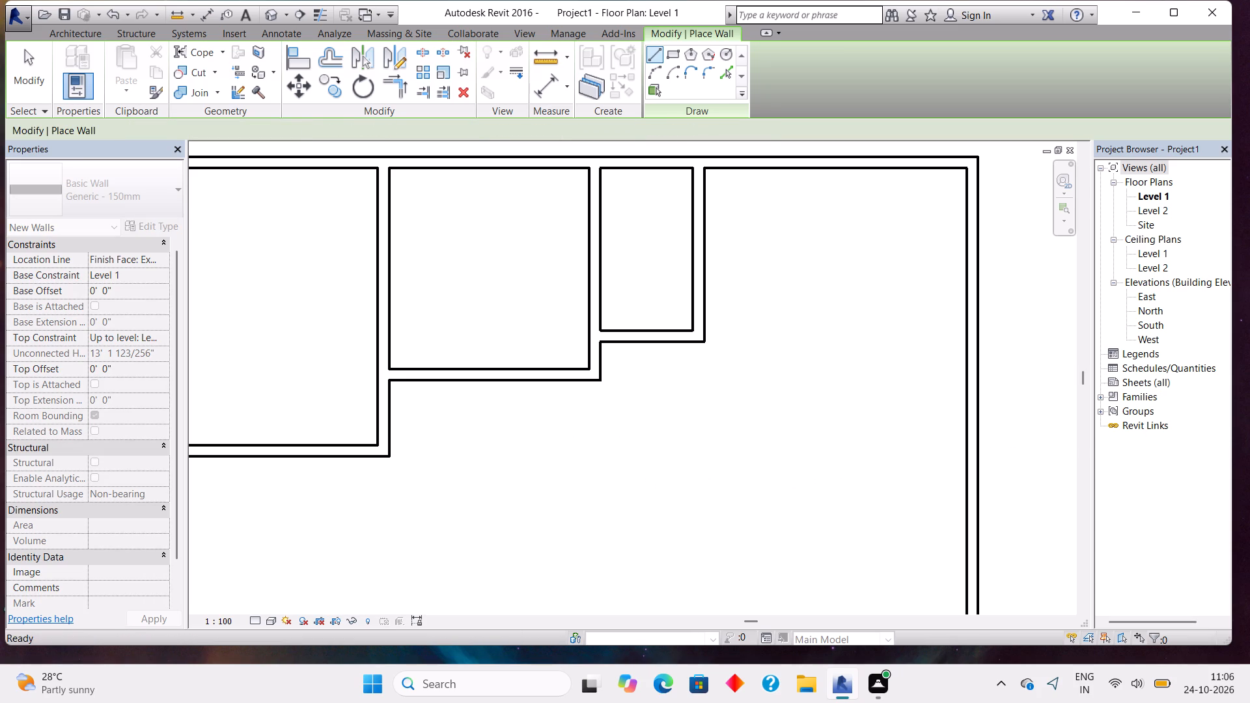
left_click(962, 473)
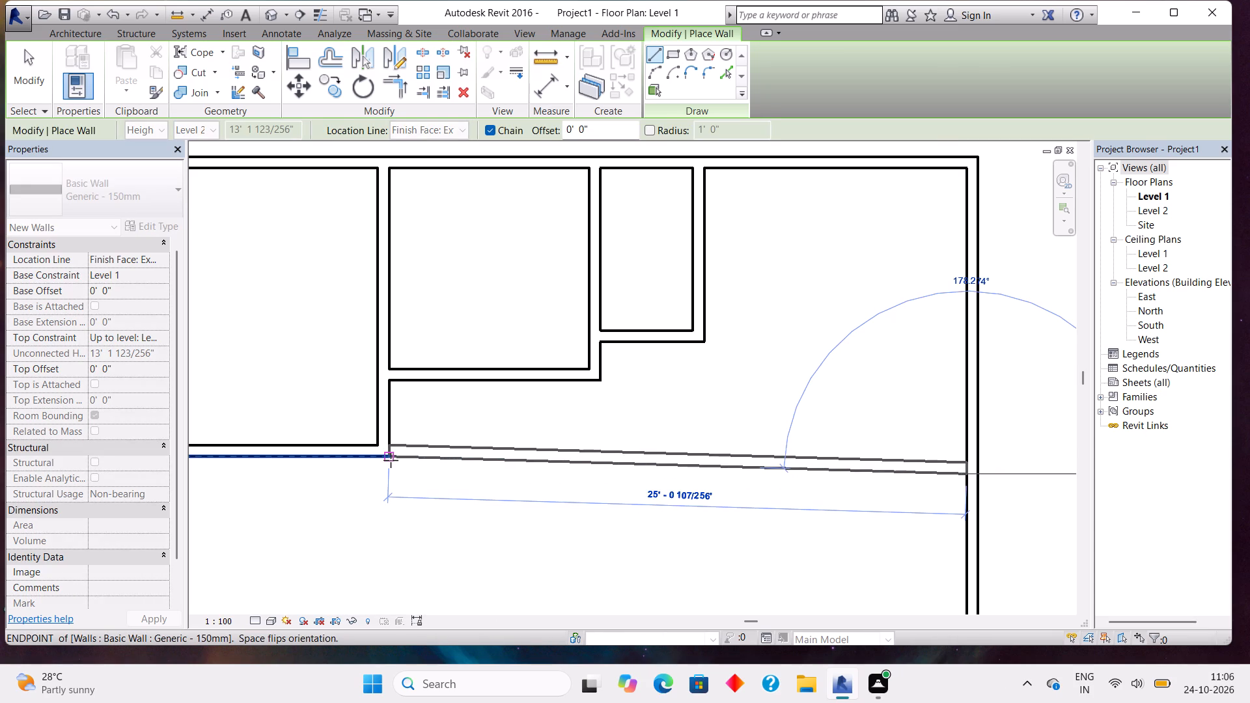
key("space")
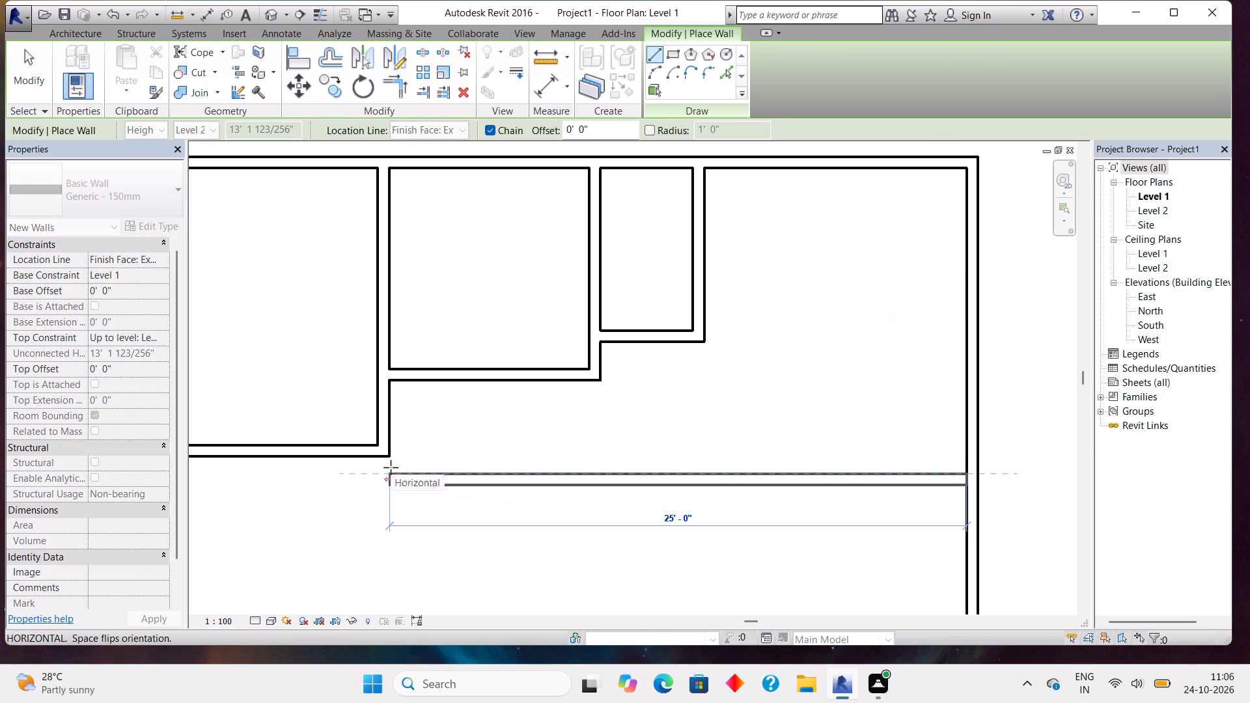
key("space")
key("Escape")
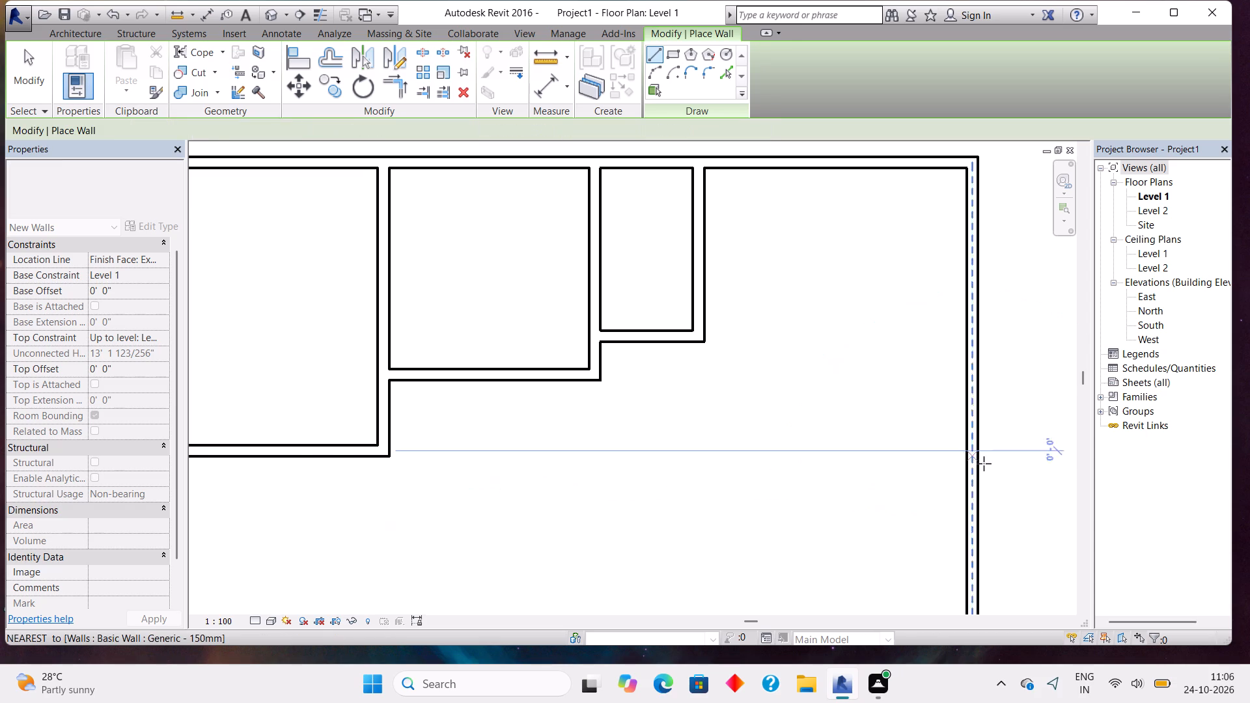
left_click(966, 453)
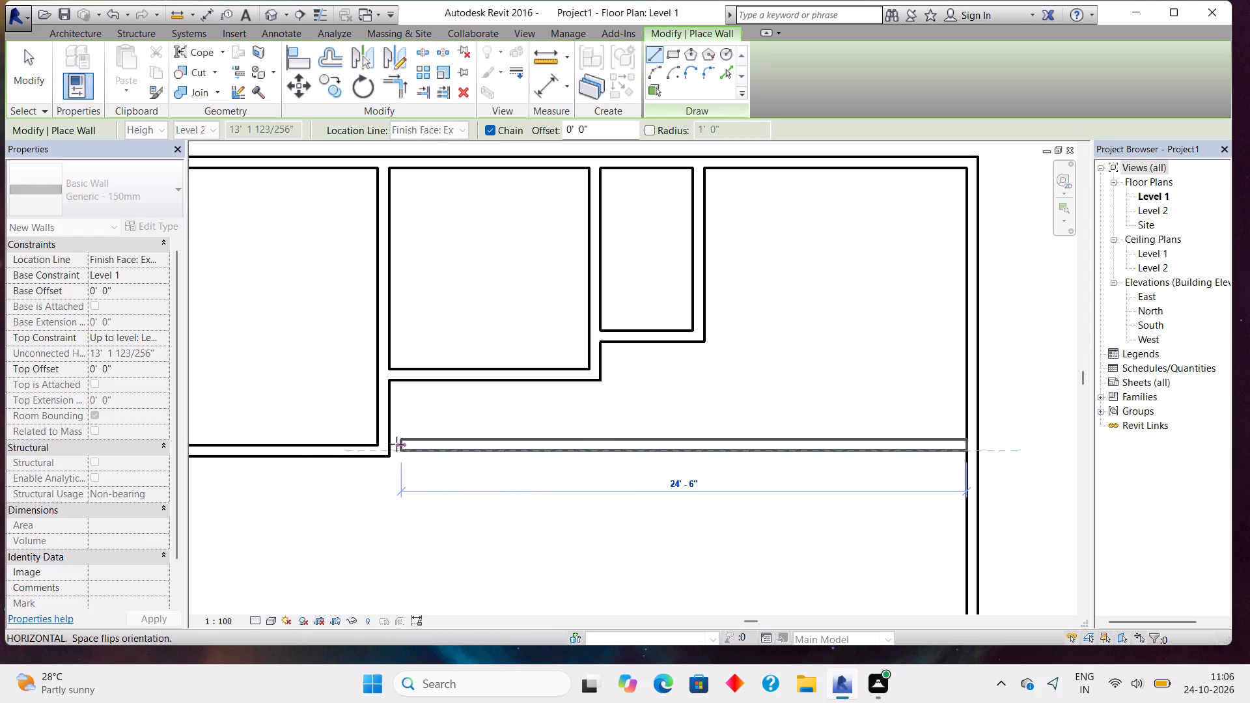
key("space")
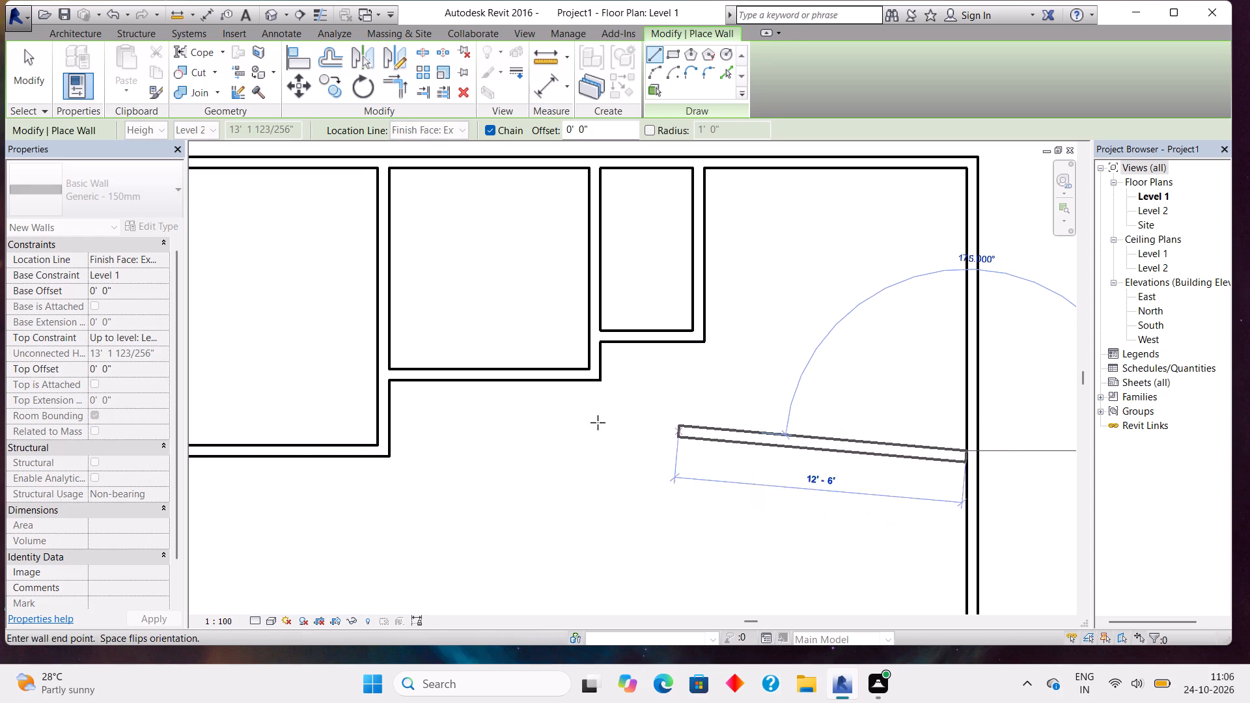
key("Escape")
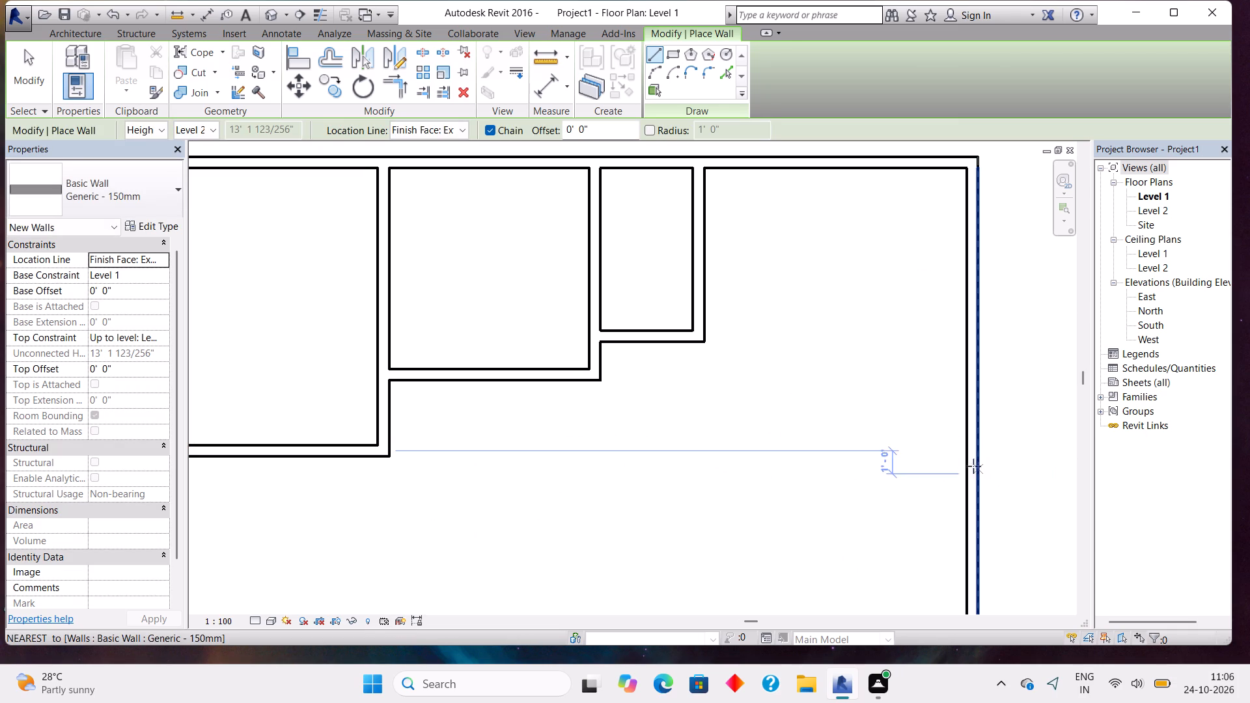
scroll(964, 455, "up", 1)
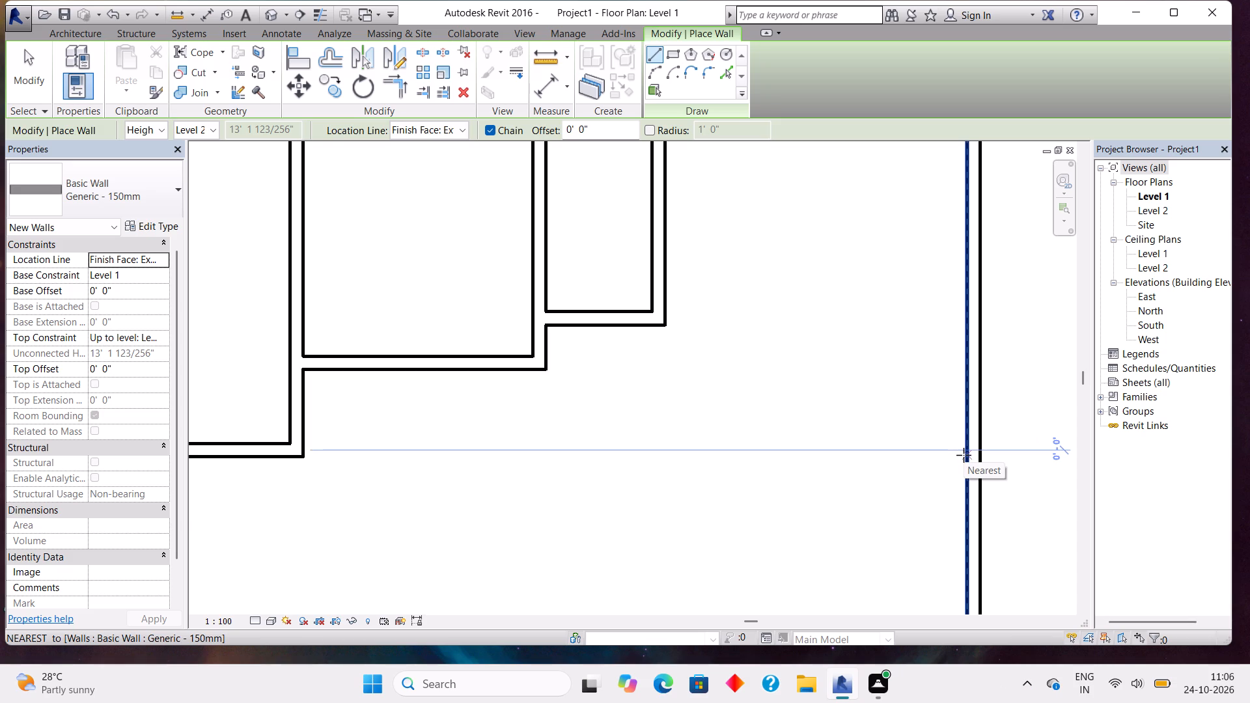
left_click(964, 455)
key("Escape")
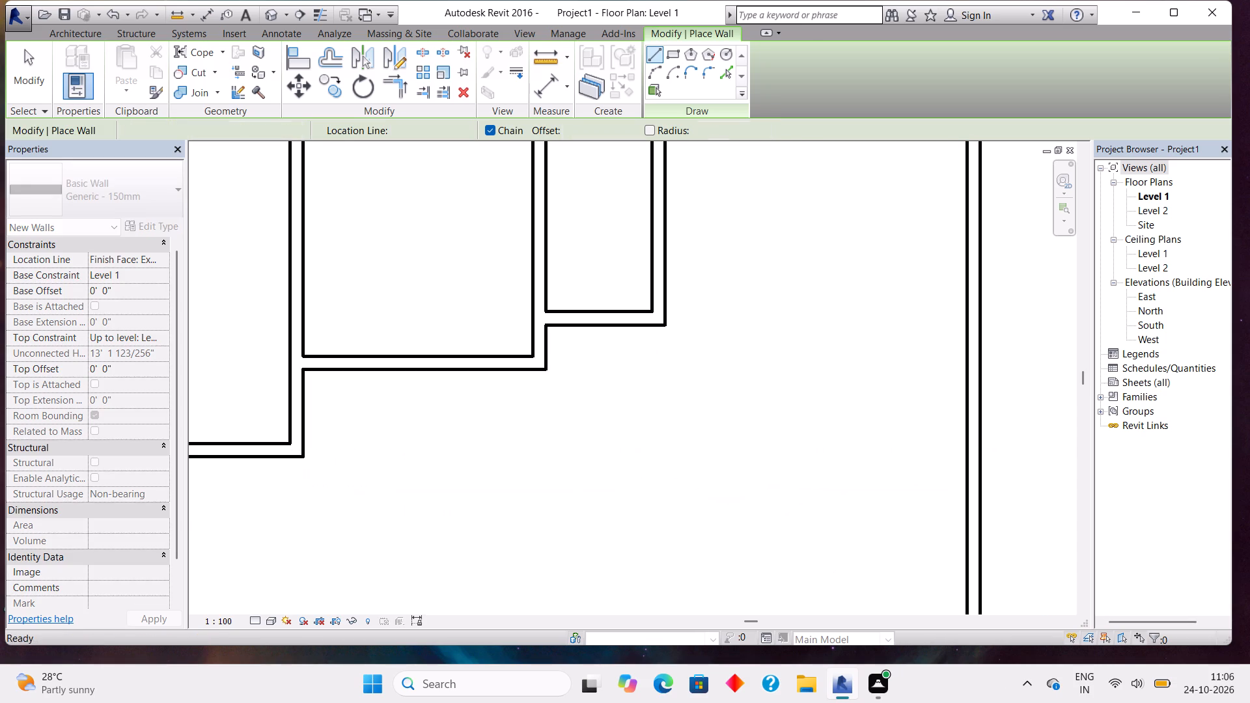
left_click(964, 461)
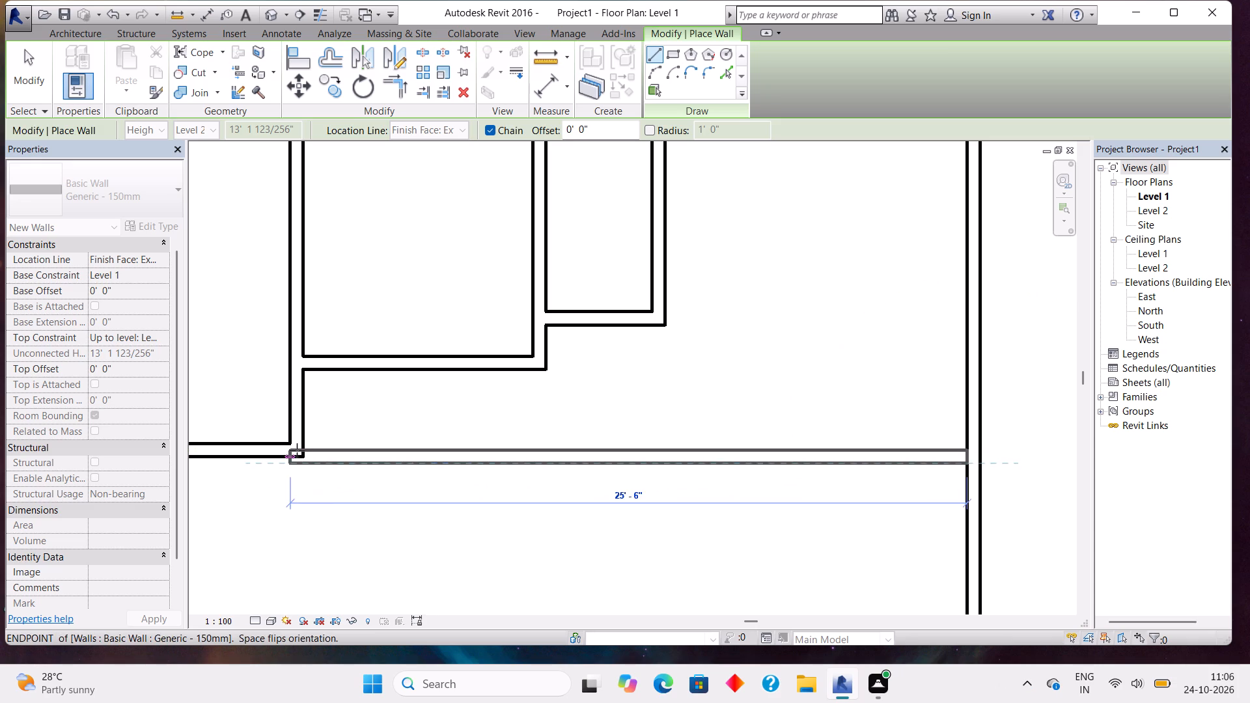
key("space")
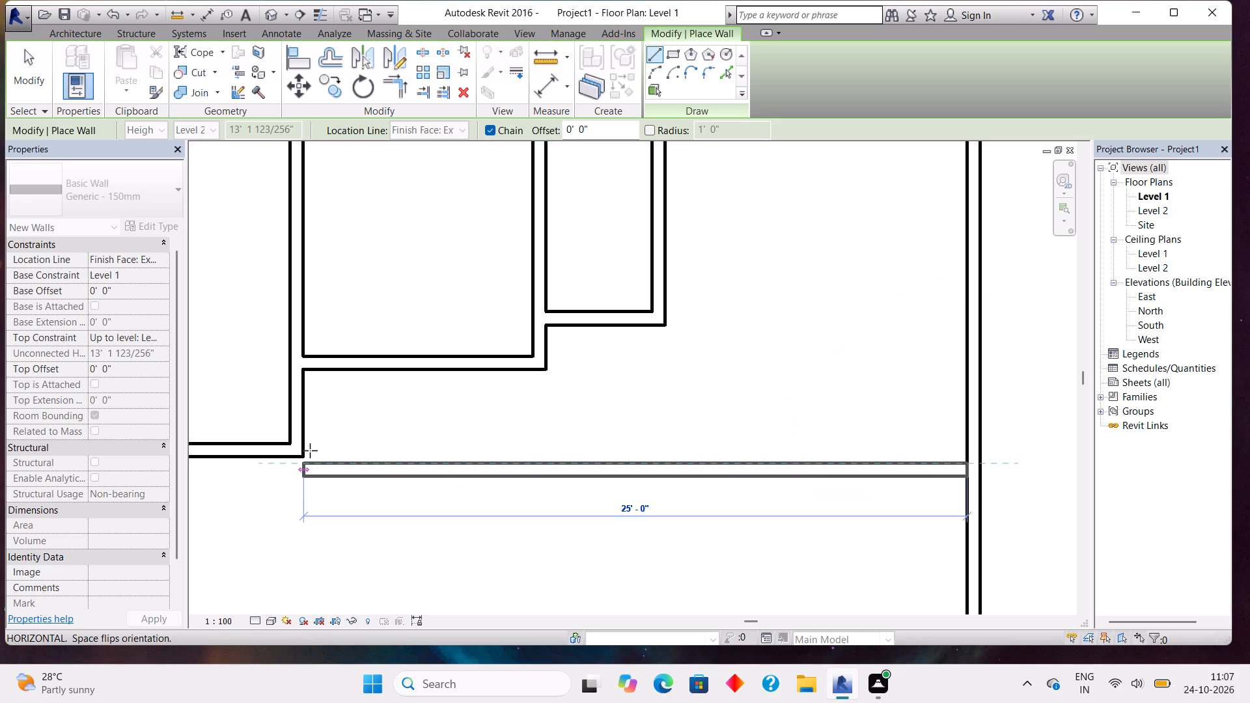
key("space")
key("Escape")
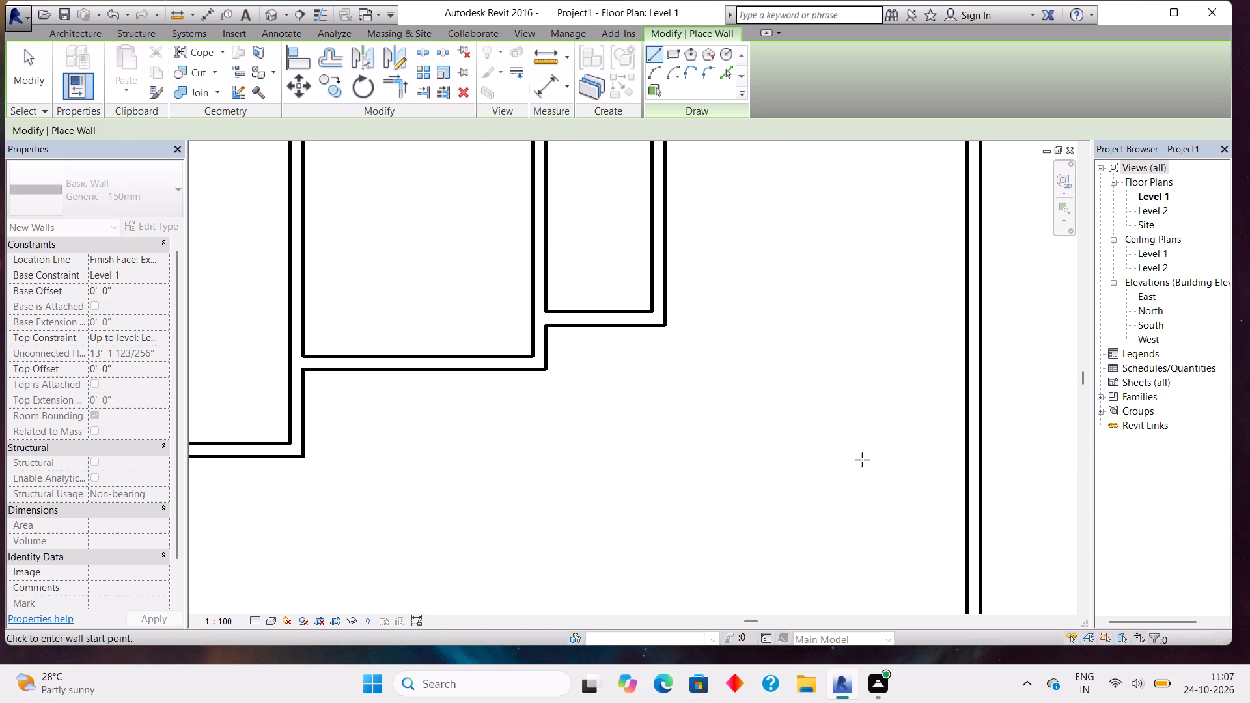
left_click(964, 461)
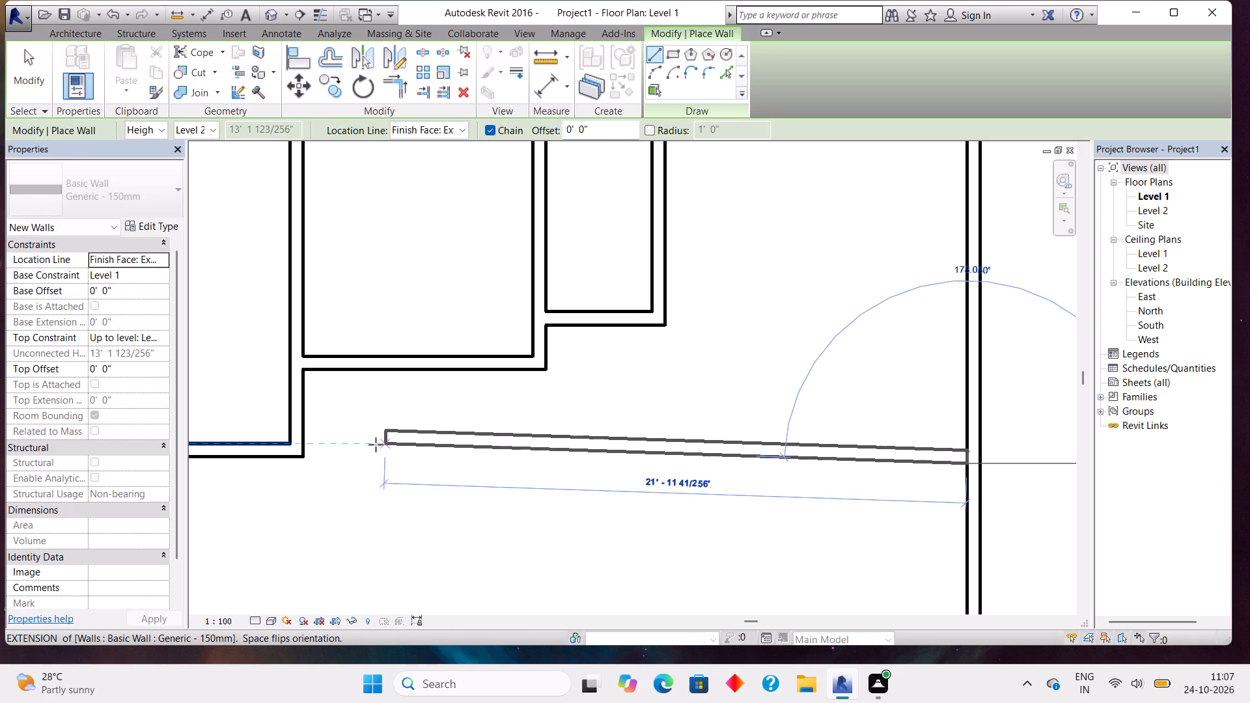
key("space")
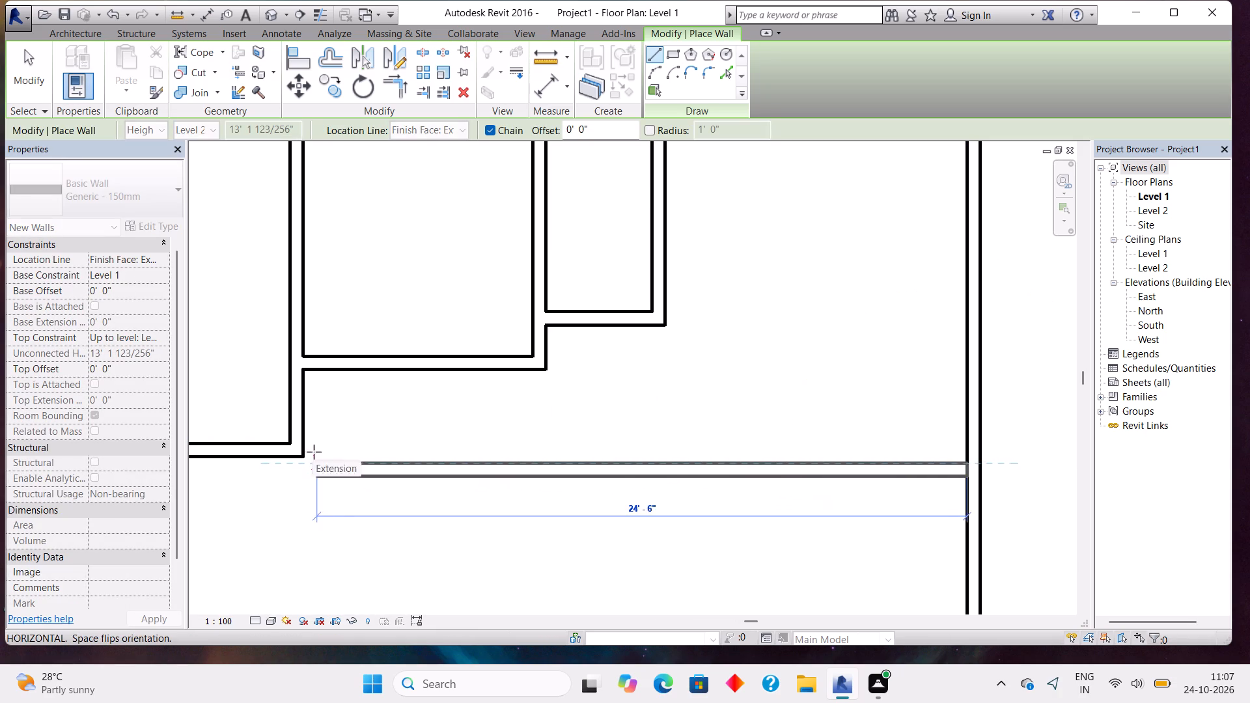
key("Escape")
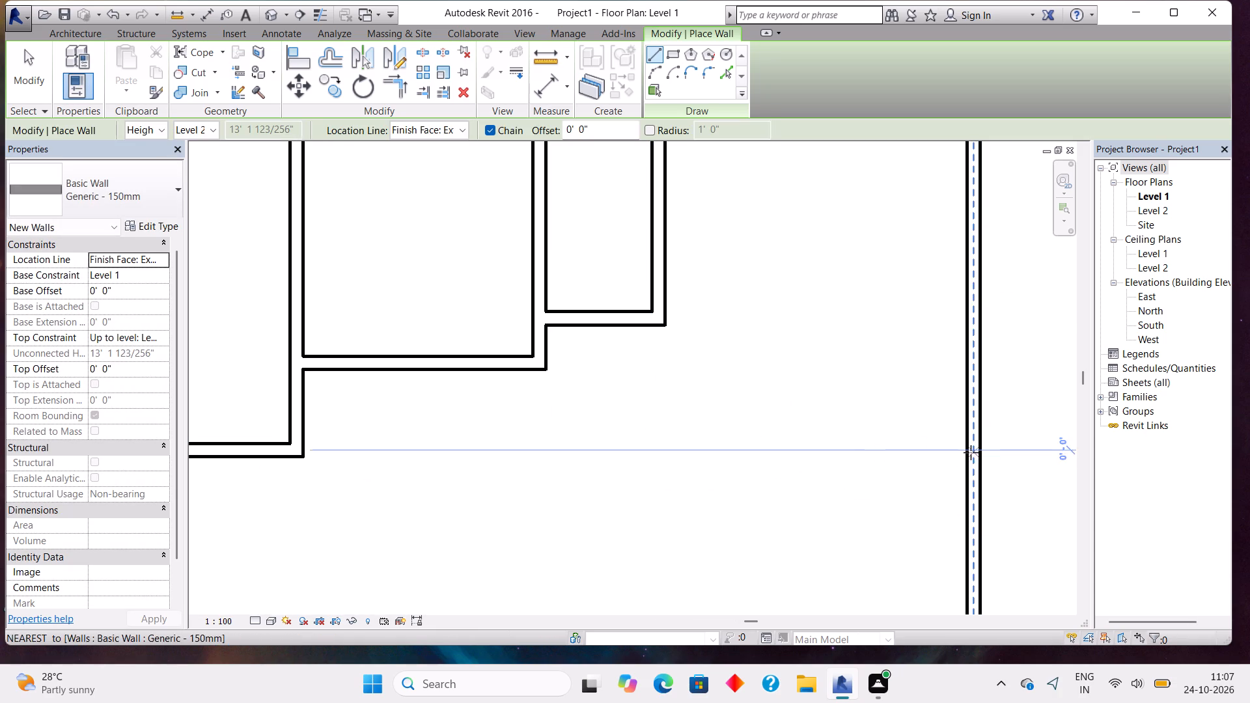
Draw a horizontal wall about 25' 6" long from the outer side wall to the first room's lower corner, in line with its lower wall.
left_click(971, 446)
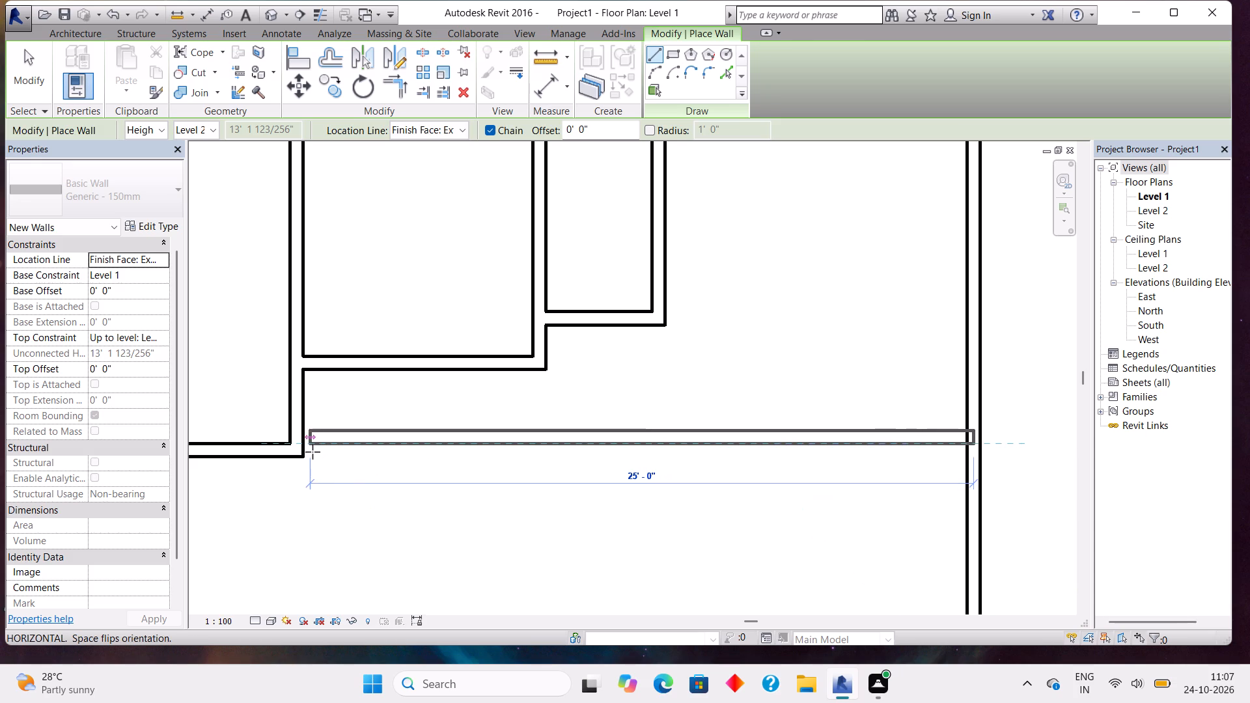
key("space")
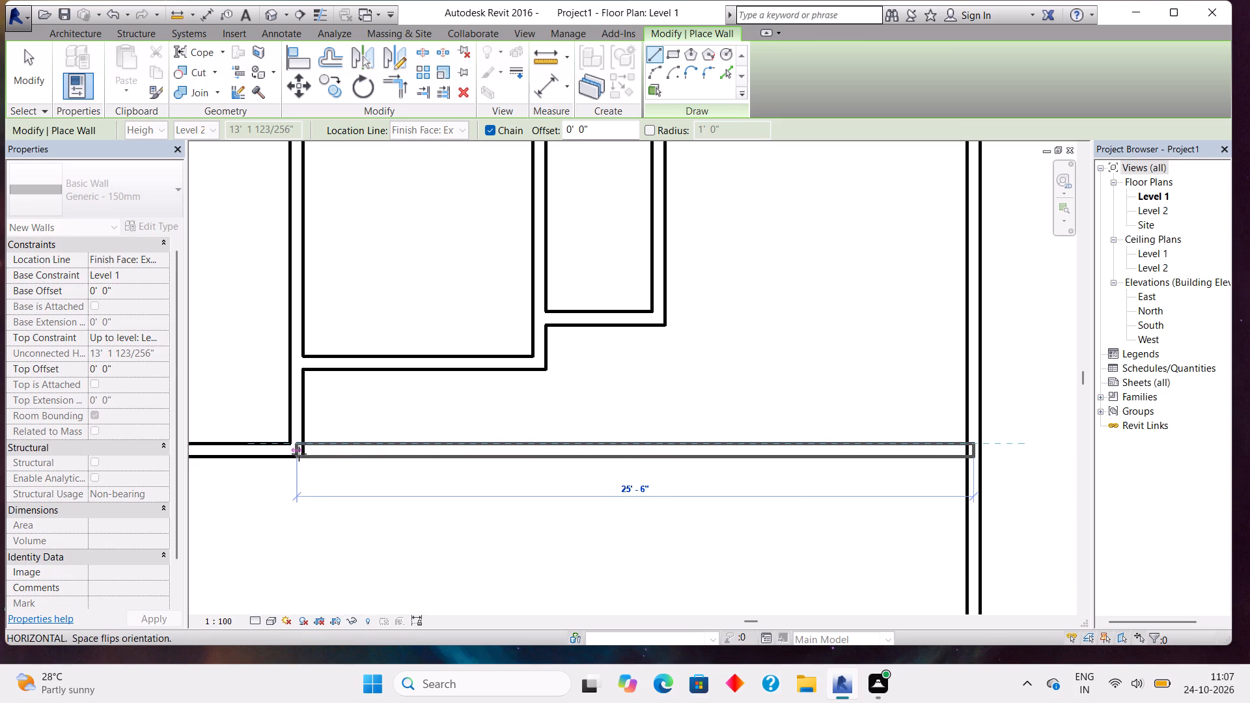
left_click(299, 454)
key("Escape")
Trim/extend the new horizontal wall to the side wall shared by the first and second rooms.
scroll(474, 456, "down", 2)
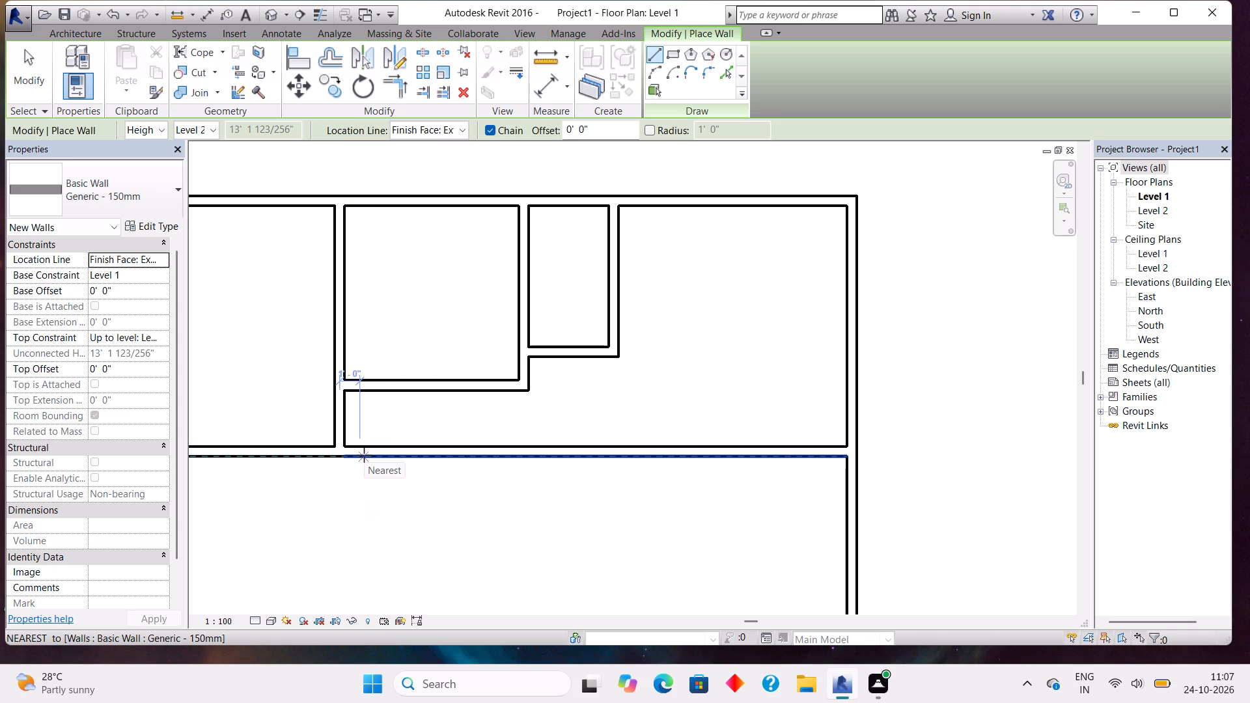
left_click(423, 87)
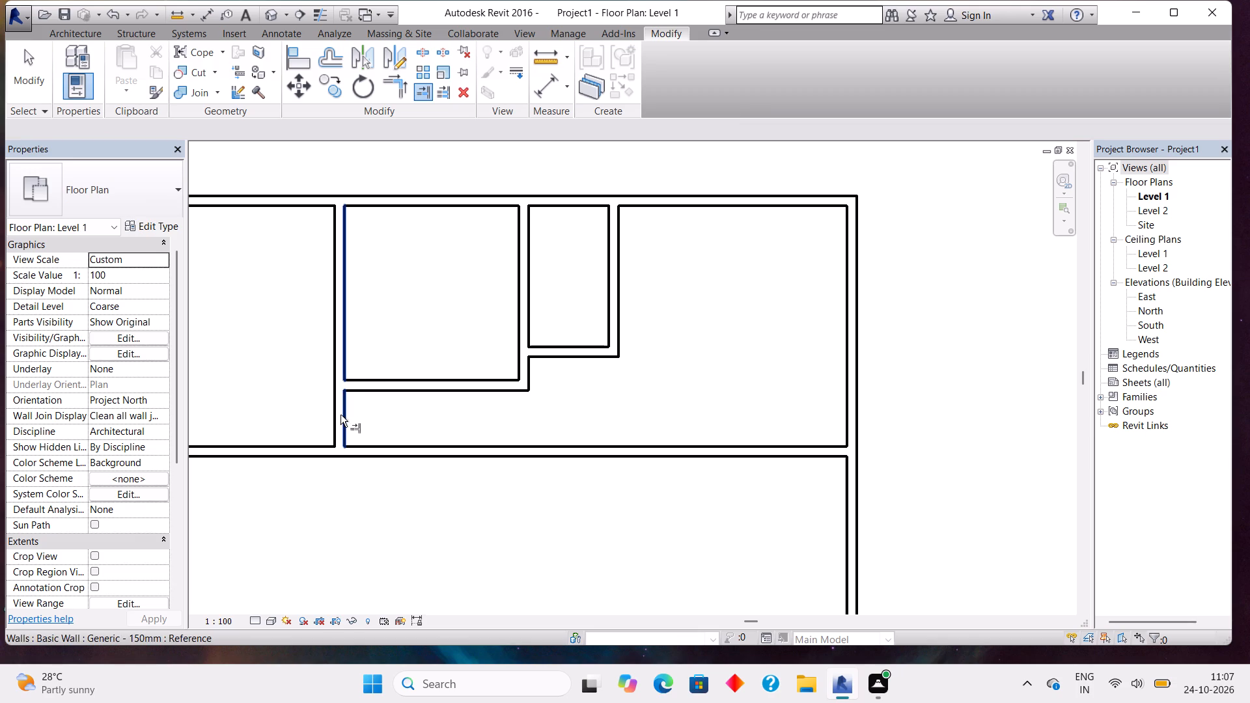
left_click(340, 415)
left_click(373, 445)
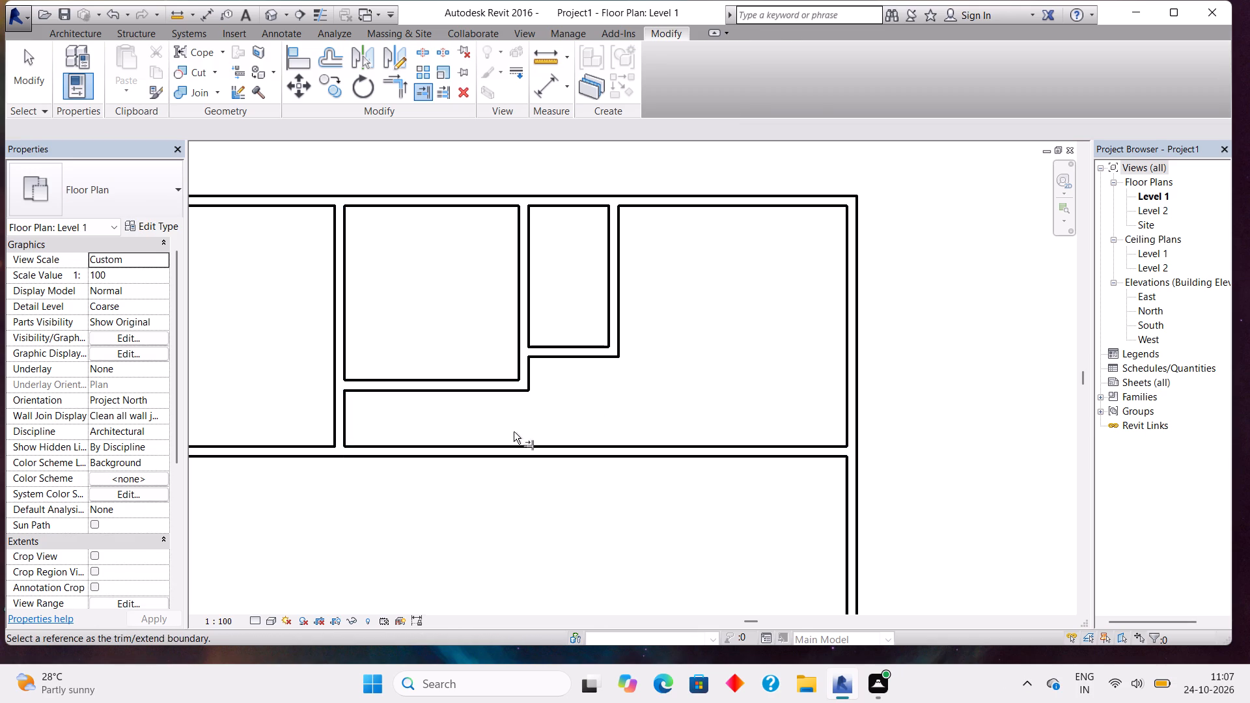
Draw a short vertical wall about 2' 6" long from the long horizontal wall up to the second room's lower corner, in line with its side wall.
left_click(88, 33)
left_click(59, 59)
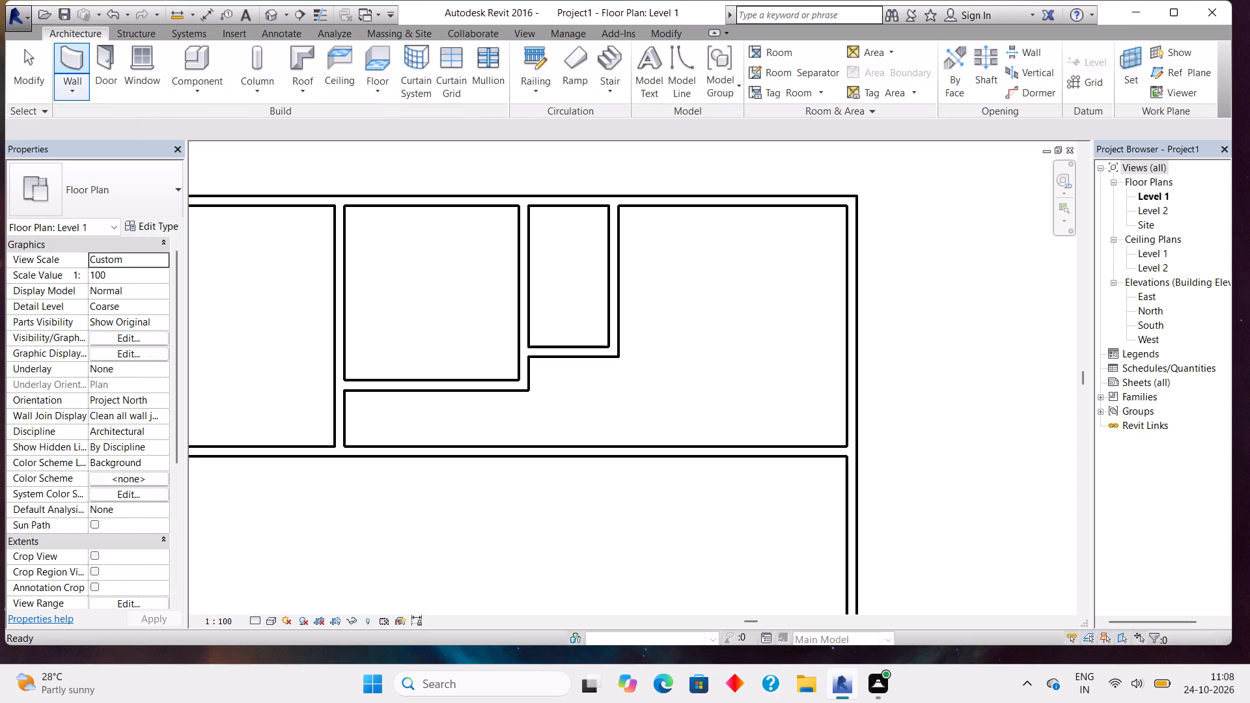
left_click(527, 454)
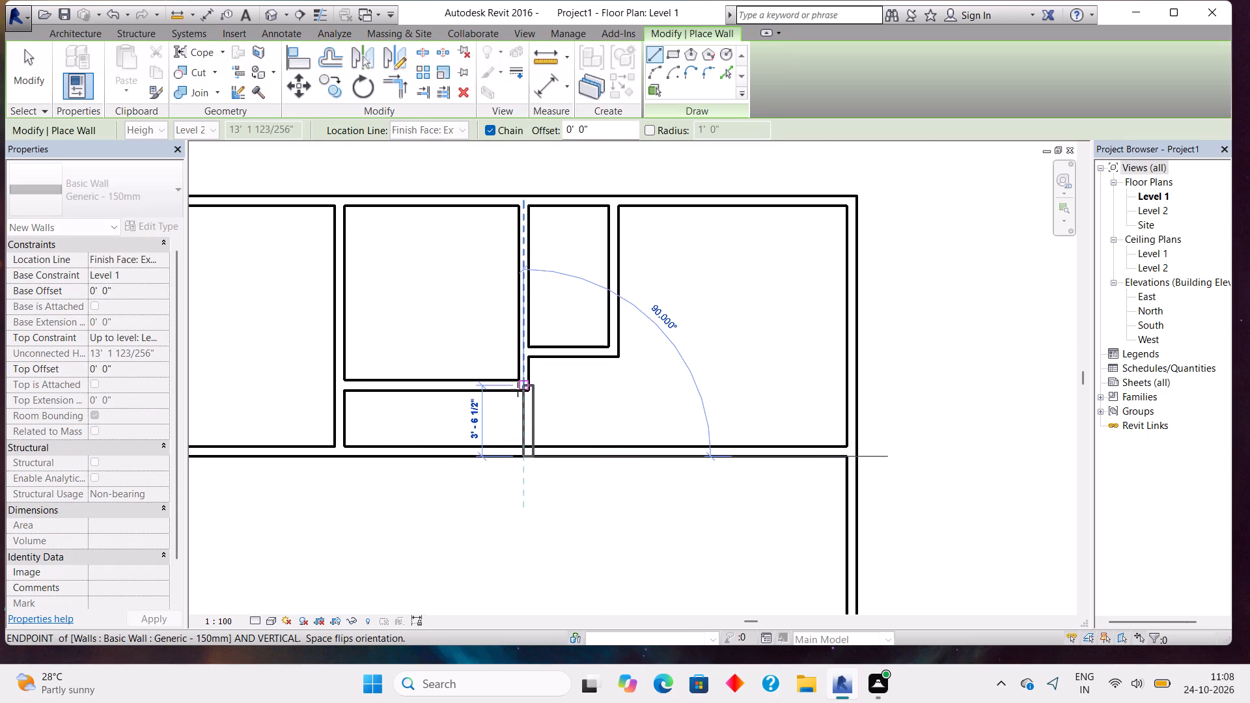
key("Escape")
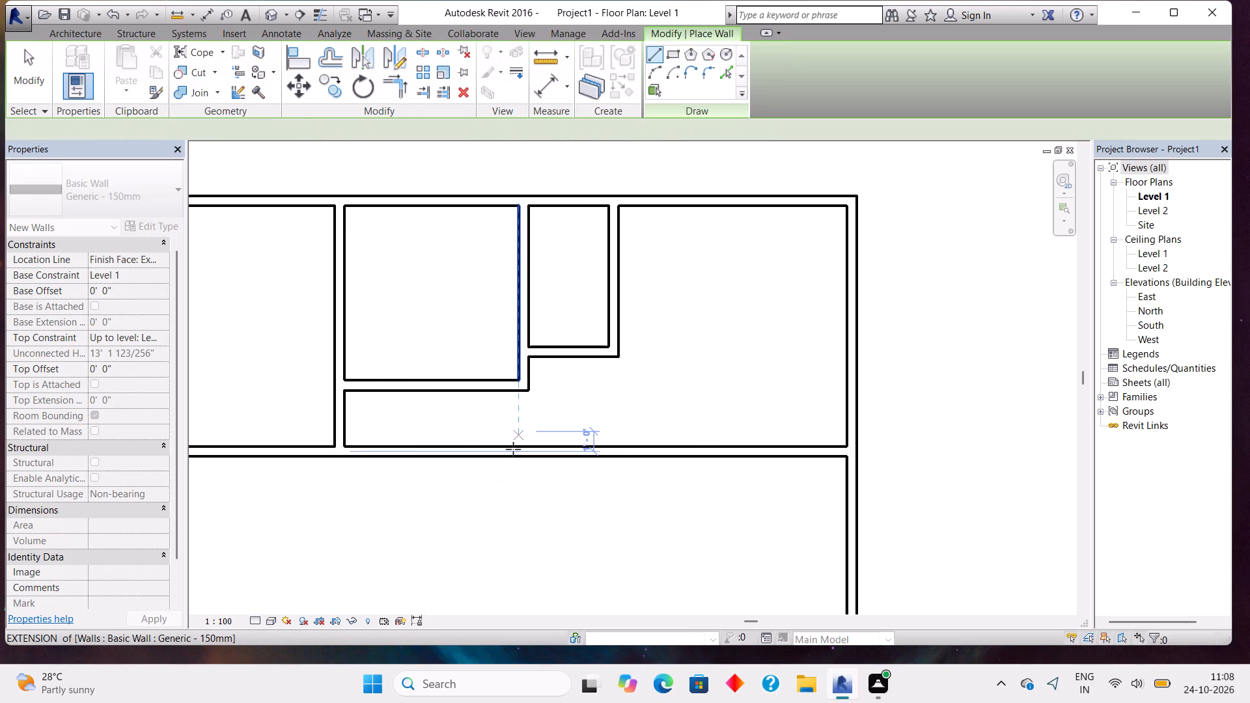
left_click(513, 449)
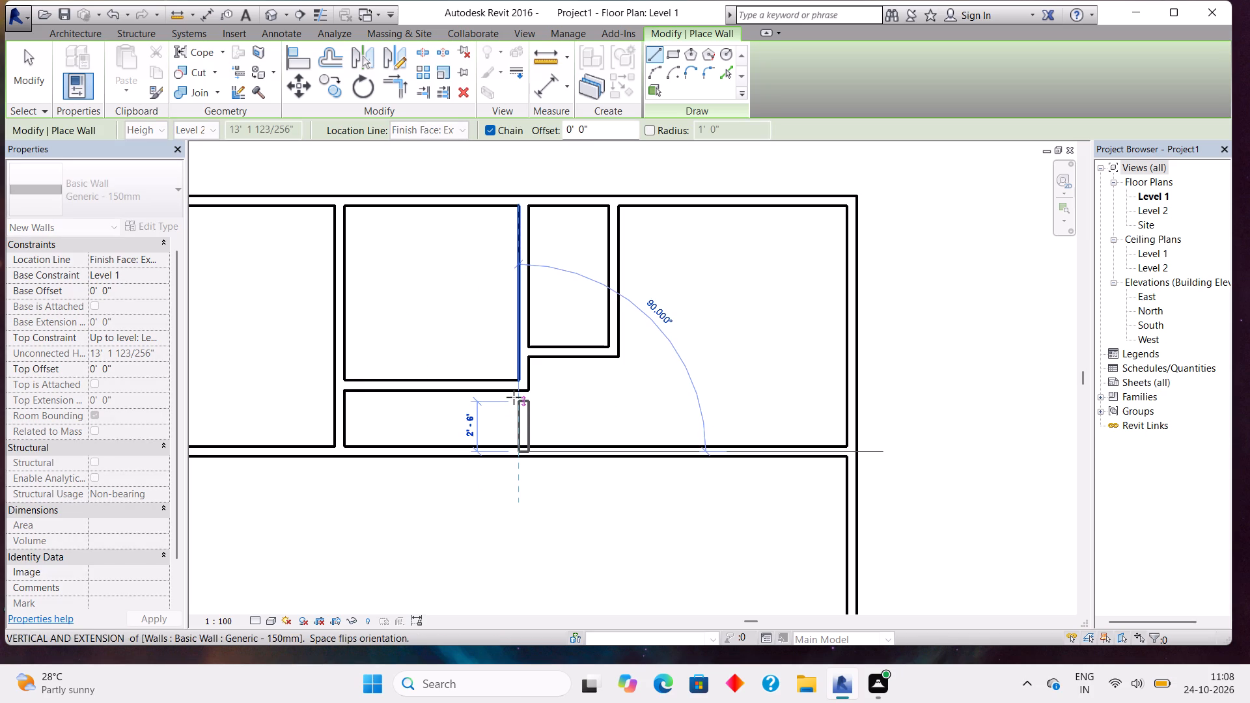
left_click(514, 396)
key("Escape")
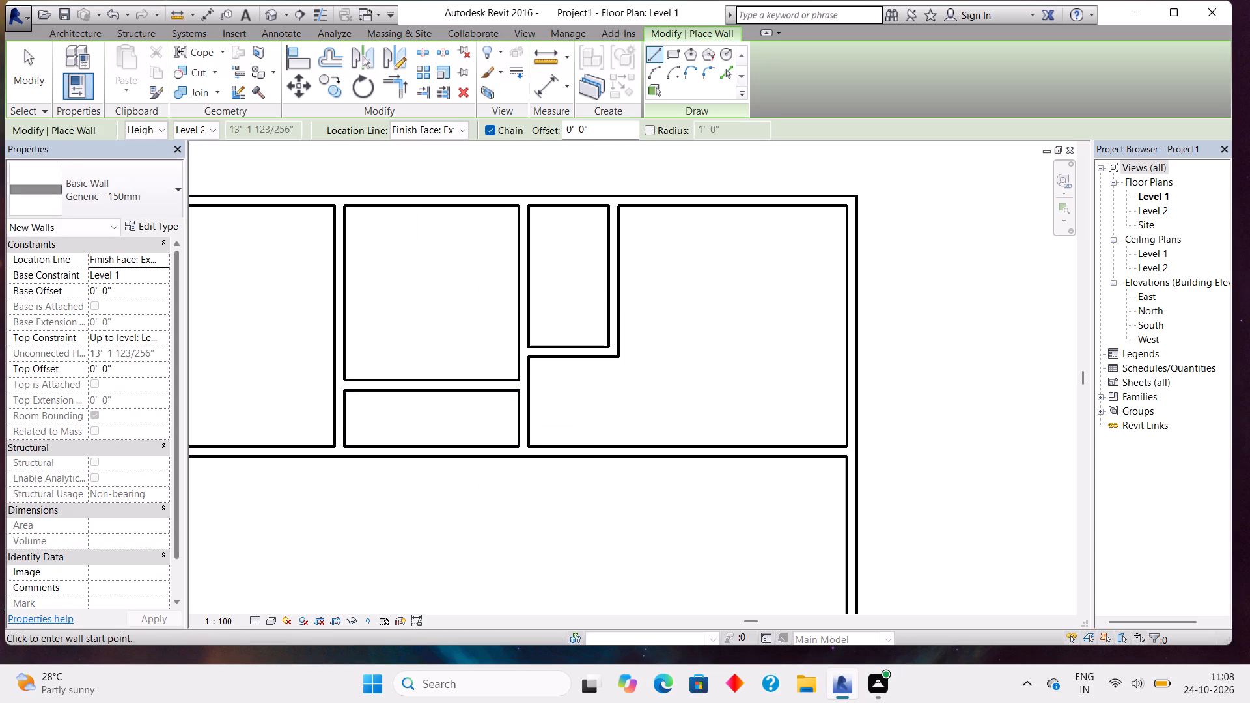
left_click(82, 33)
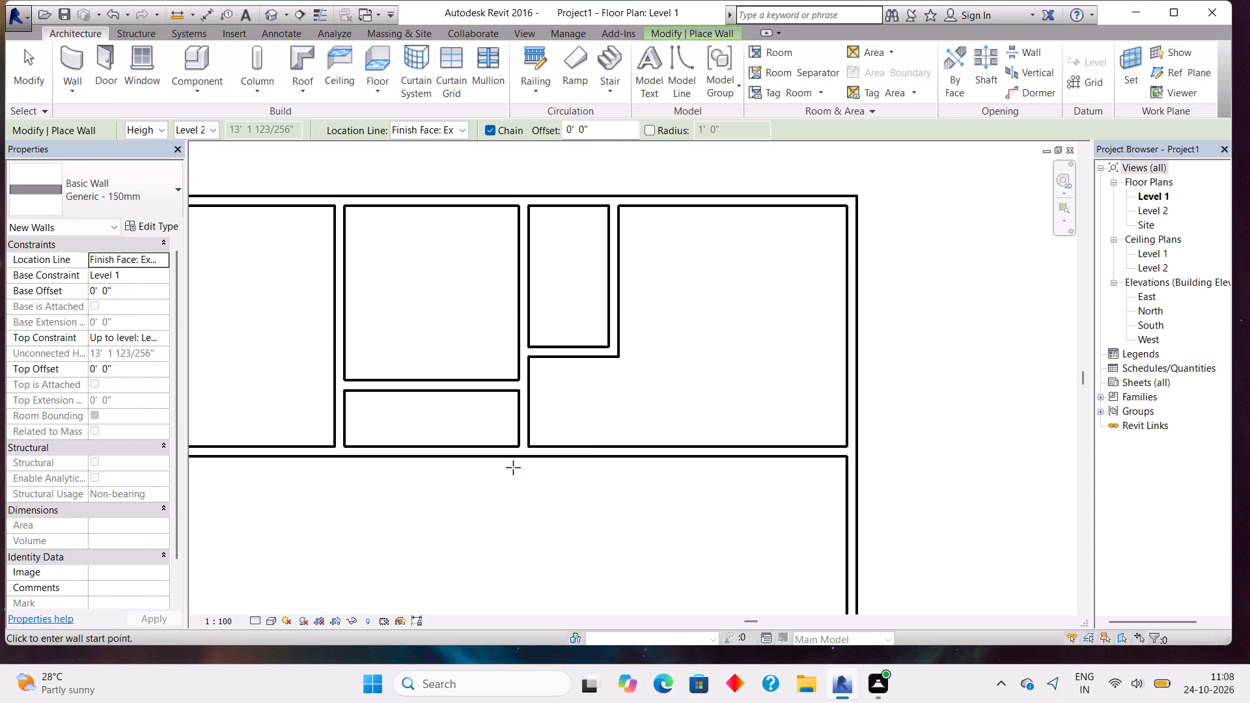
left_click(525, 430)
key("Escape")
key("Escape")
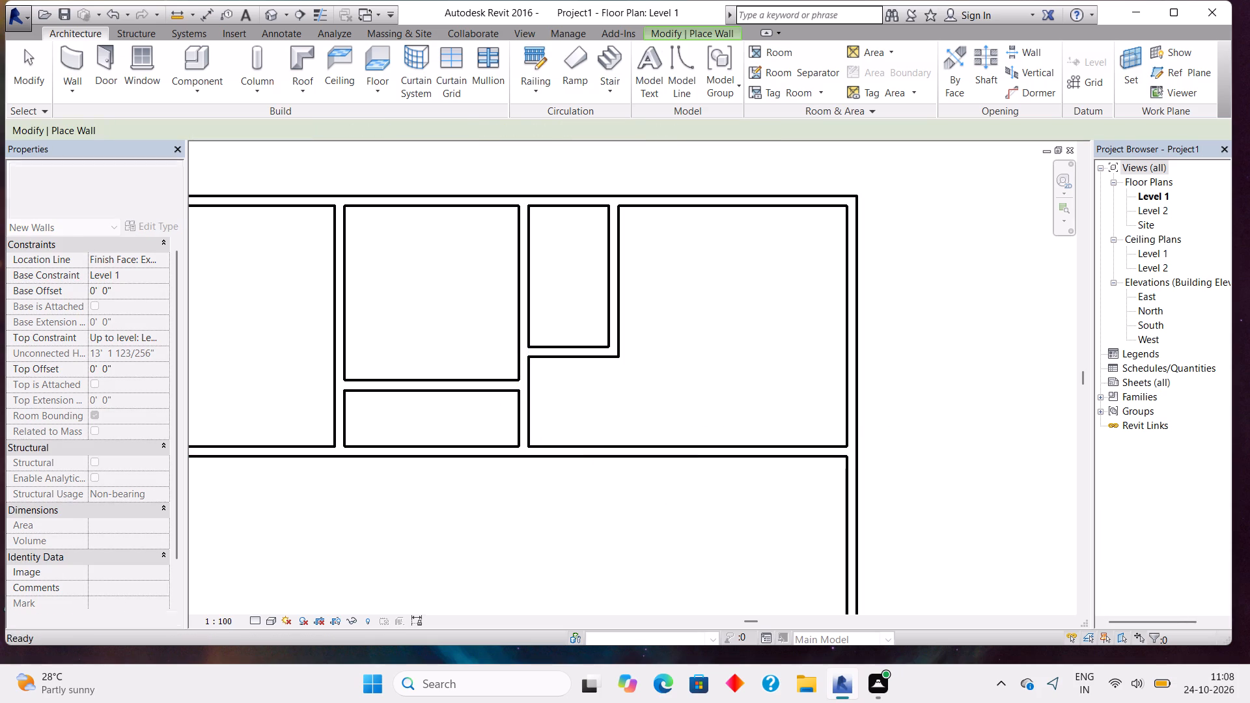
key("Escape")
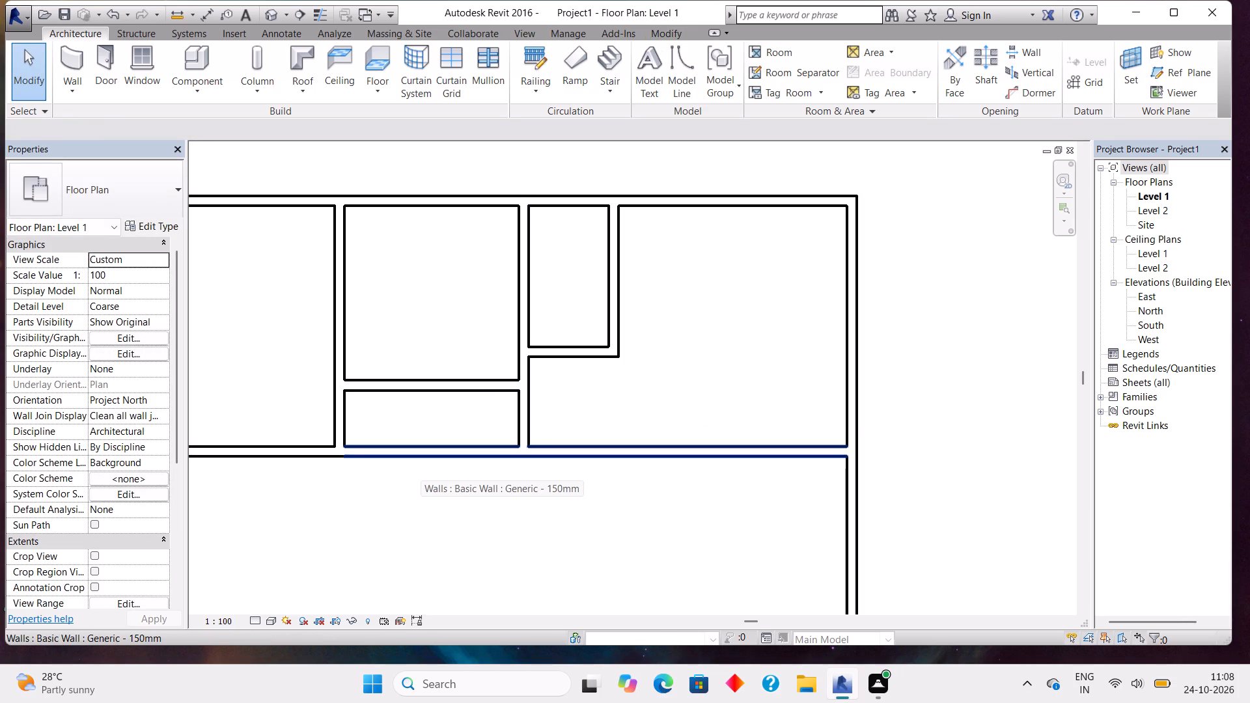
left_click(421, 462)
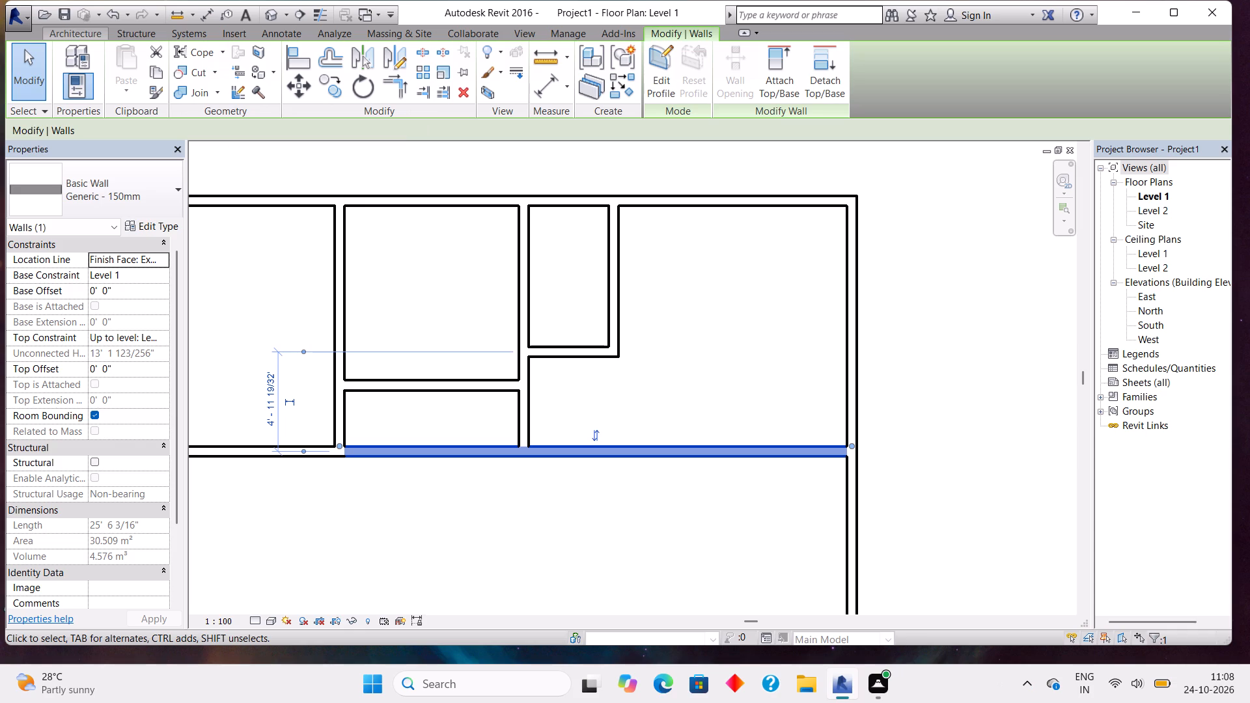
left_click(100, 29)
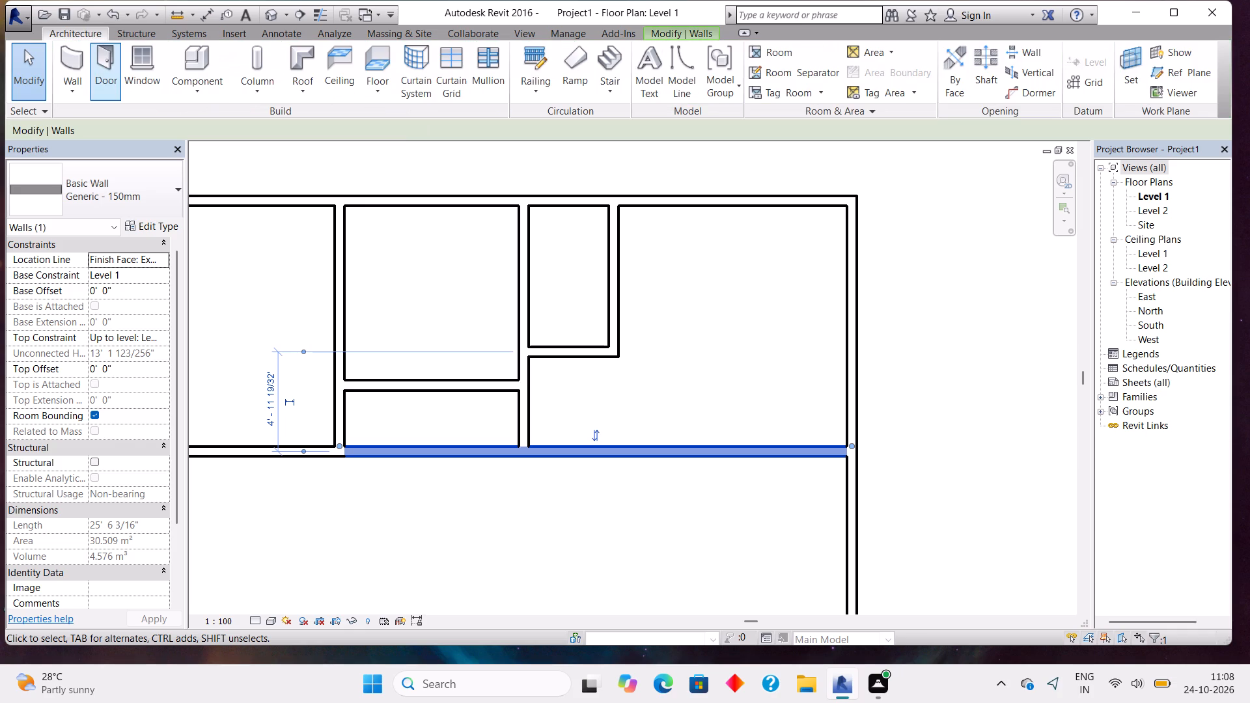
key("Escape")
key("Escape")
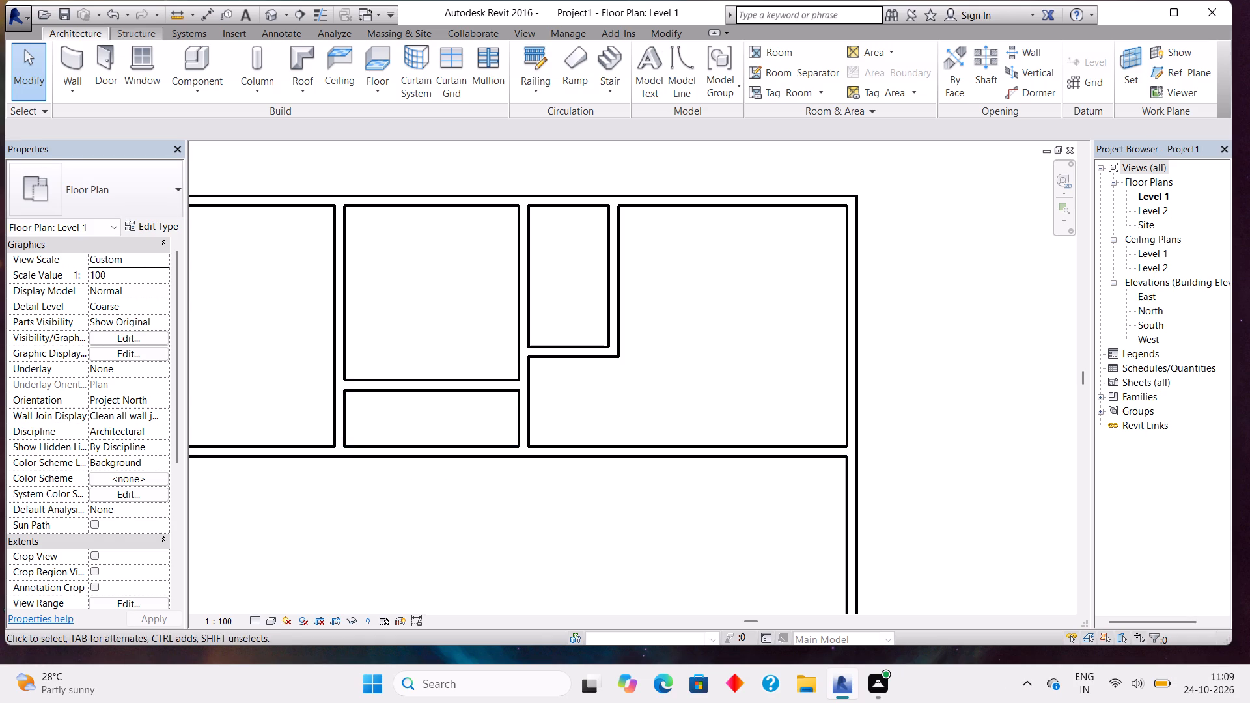
Trim the long horizontal wall to both side walls of the recess below the middle room, opening the recess's lower side.
left_click(85, 57)
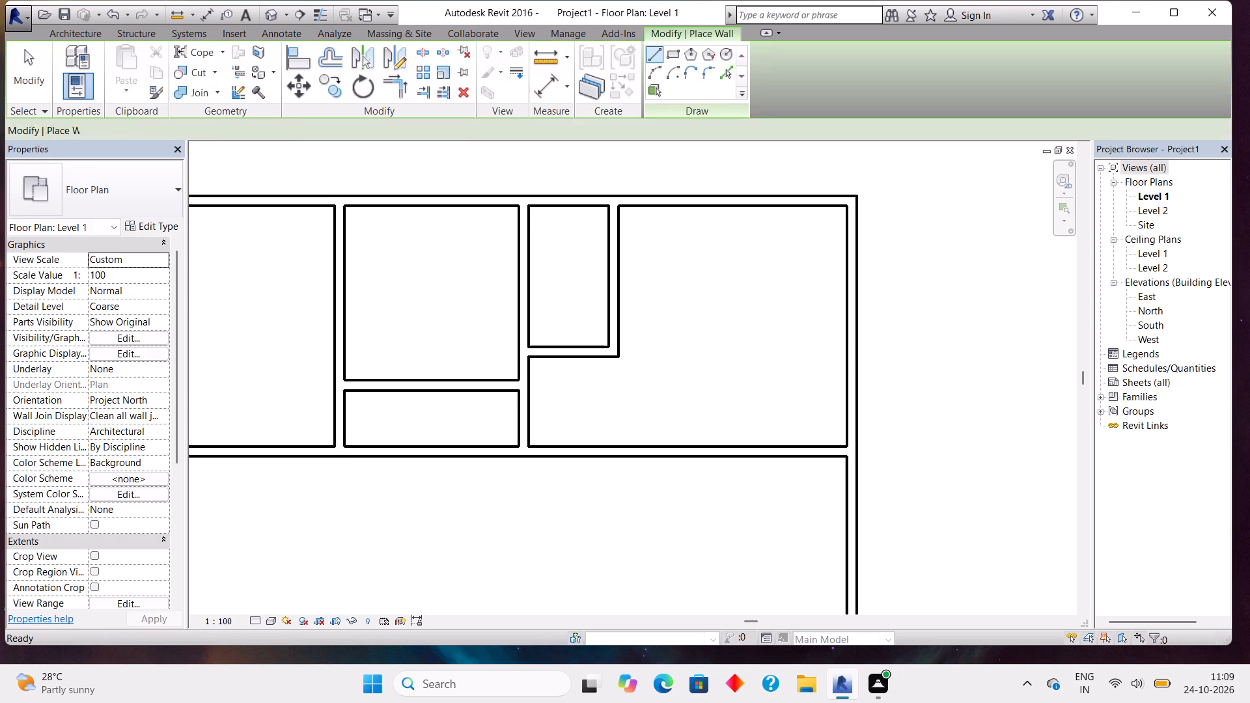
left_click(391, 77)
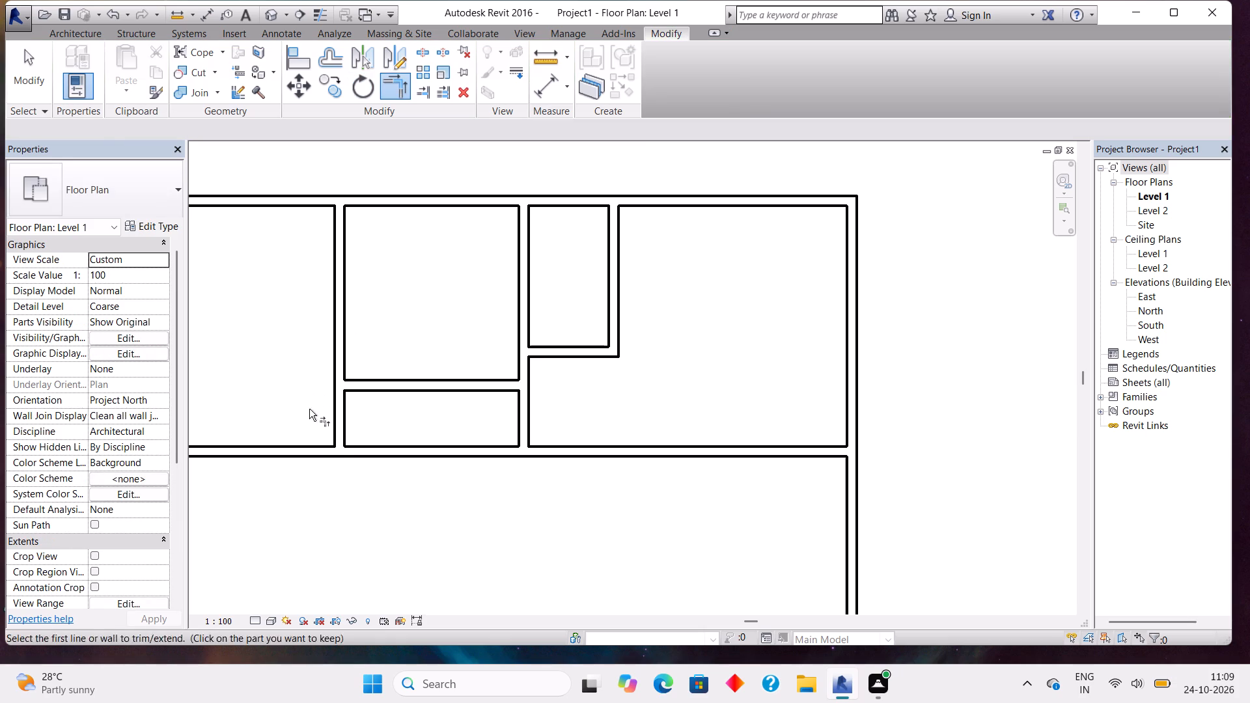
left_click(316, 451)
left_click(339, 415)
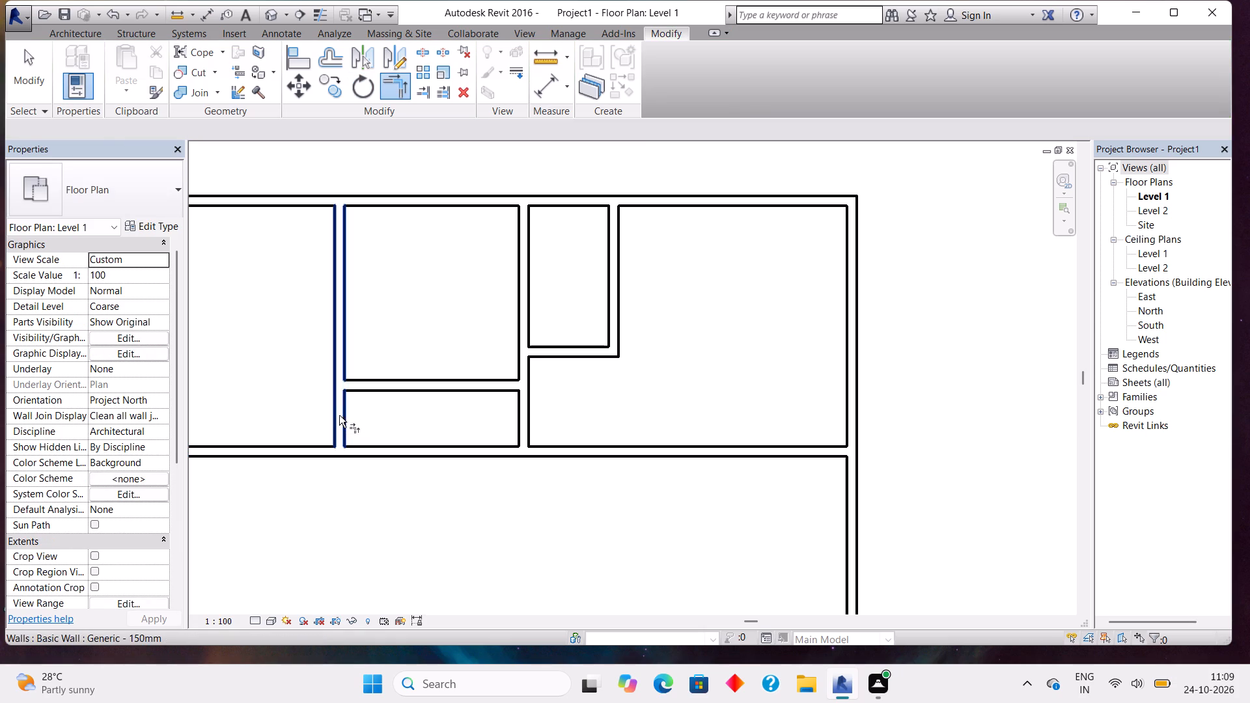
left_click(295, 452)
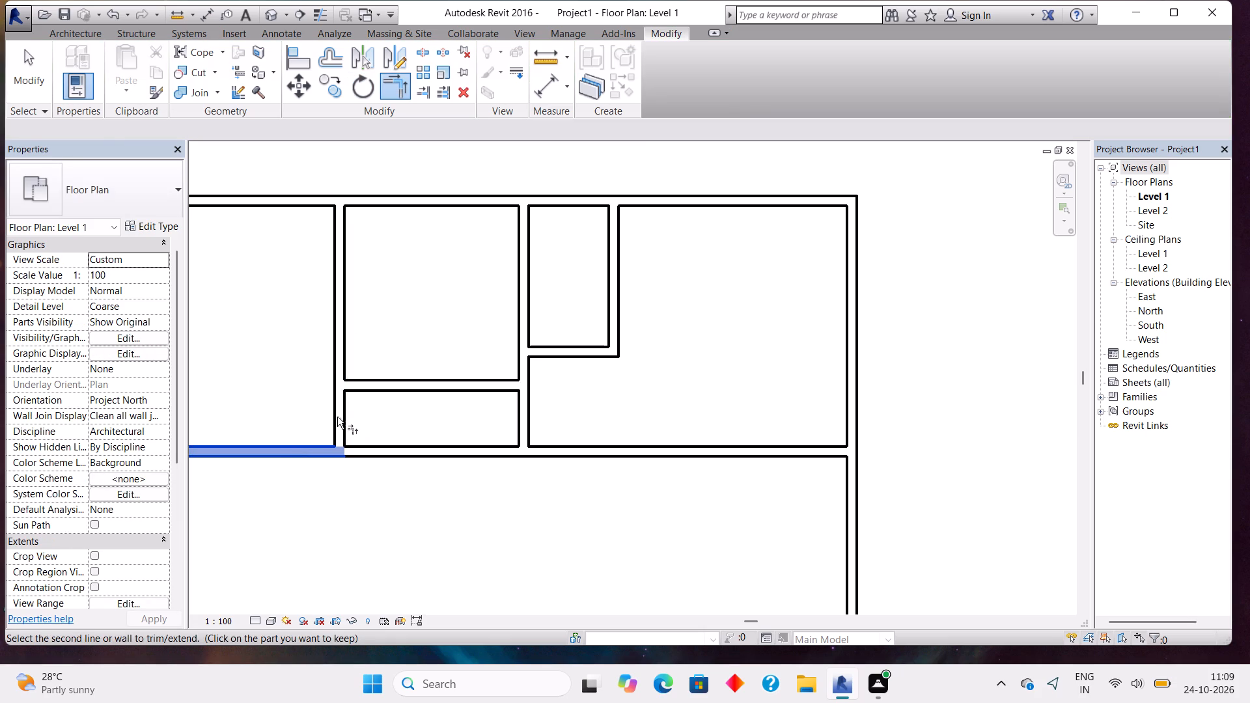
left_click(337, 417)
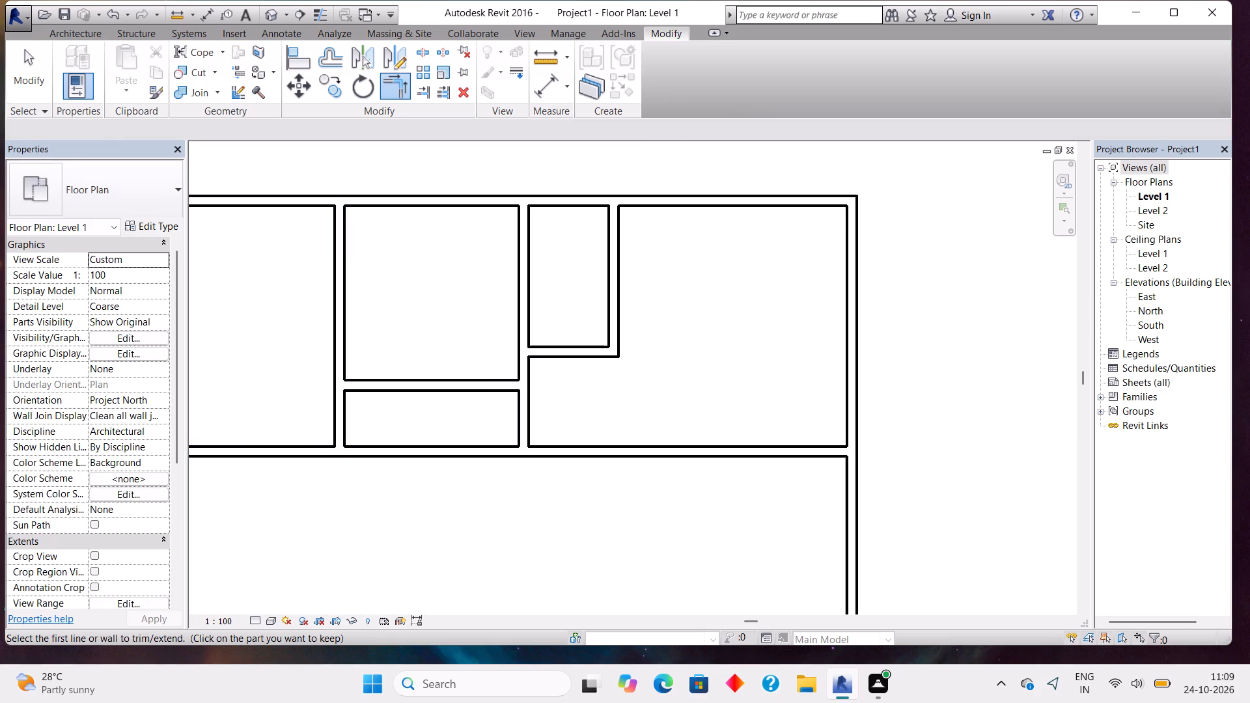
left_click(402, 90)
left_click(402, 90)
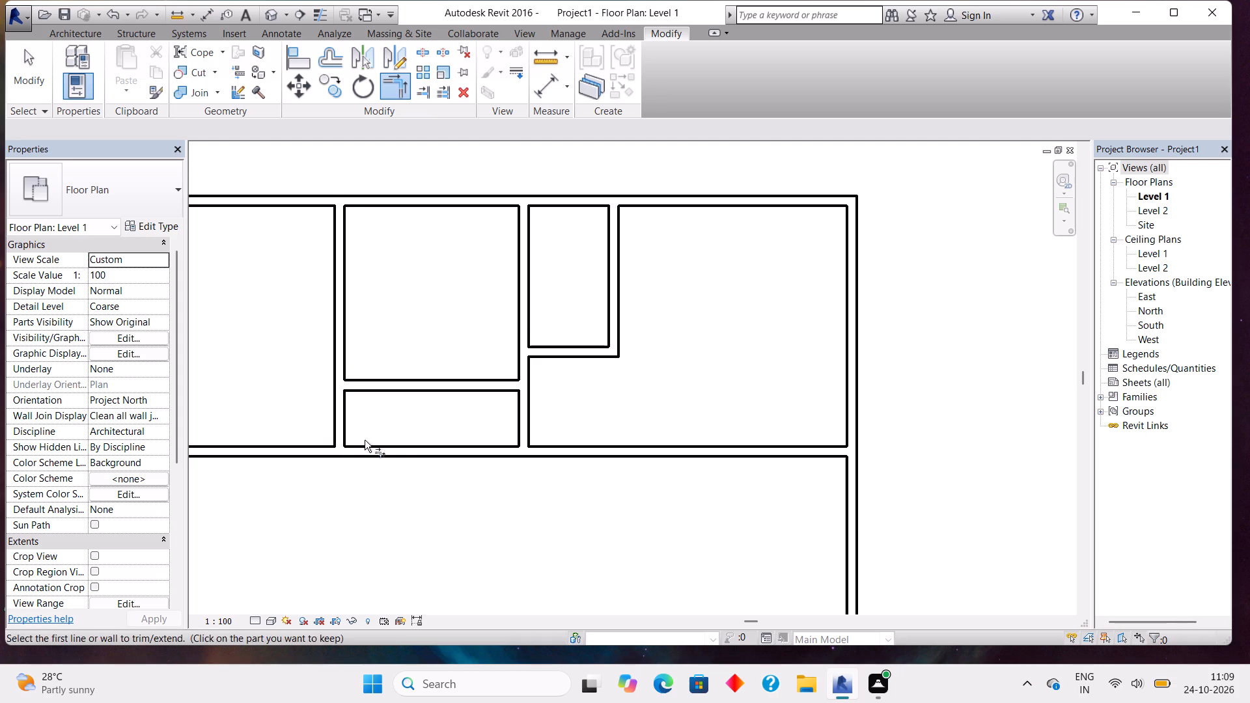
left_click(298, 452)
left_click(335, 420)
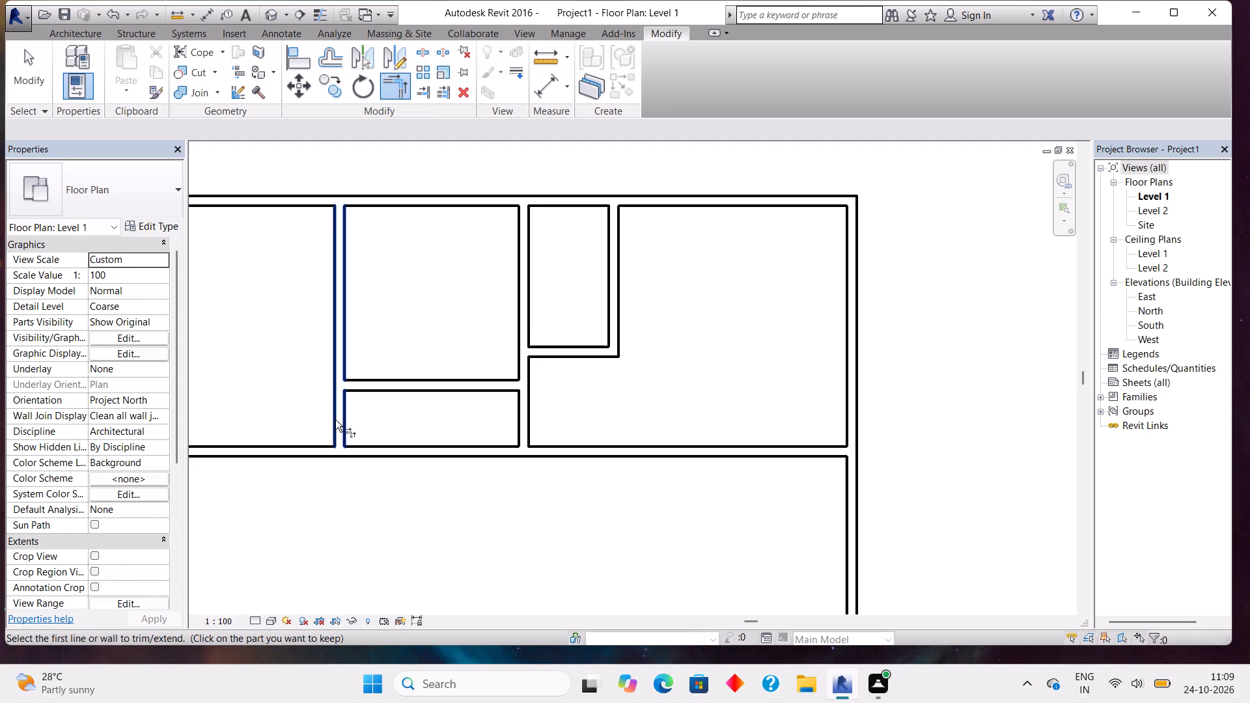
left_click(542, 447)
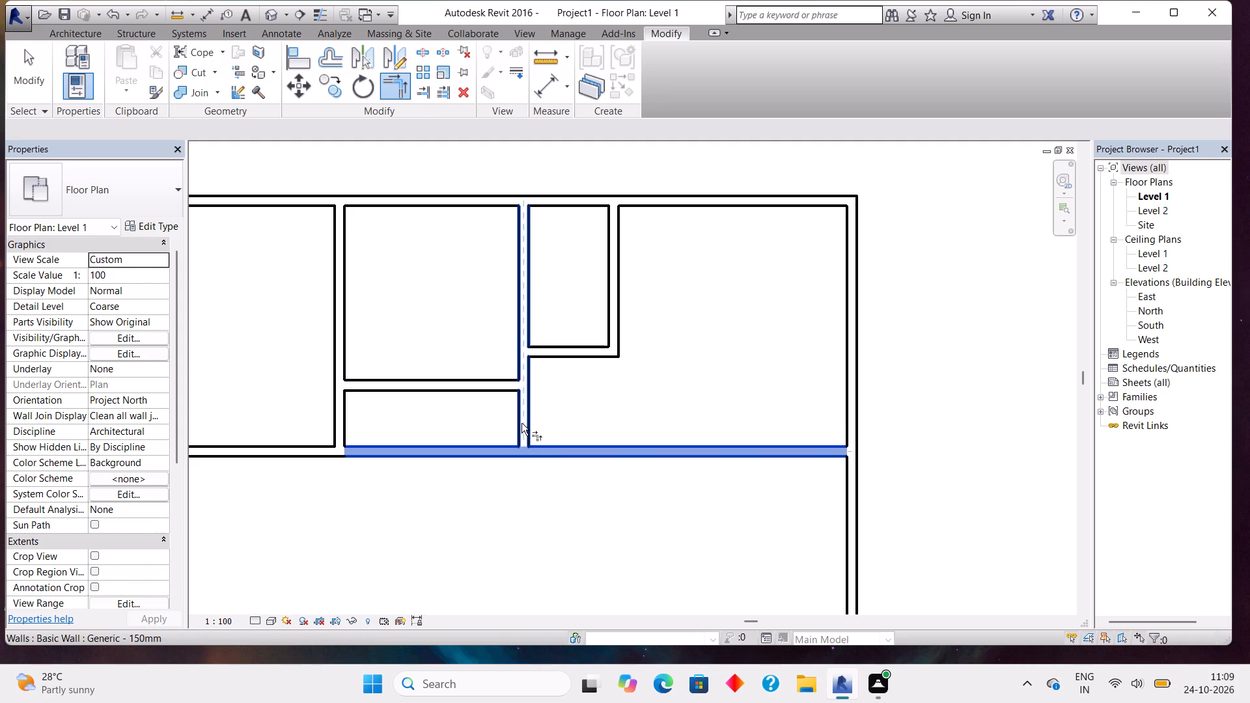
left_click(521, 423)
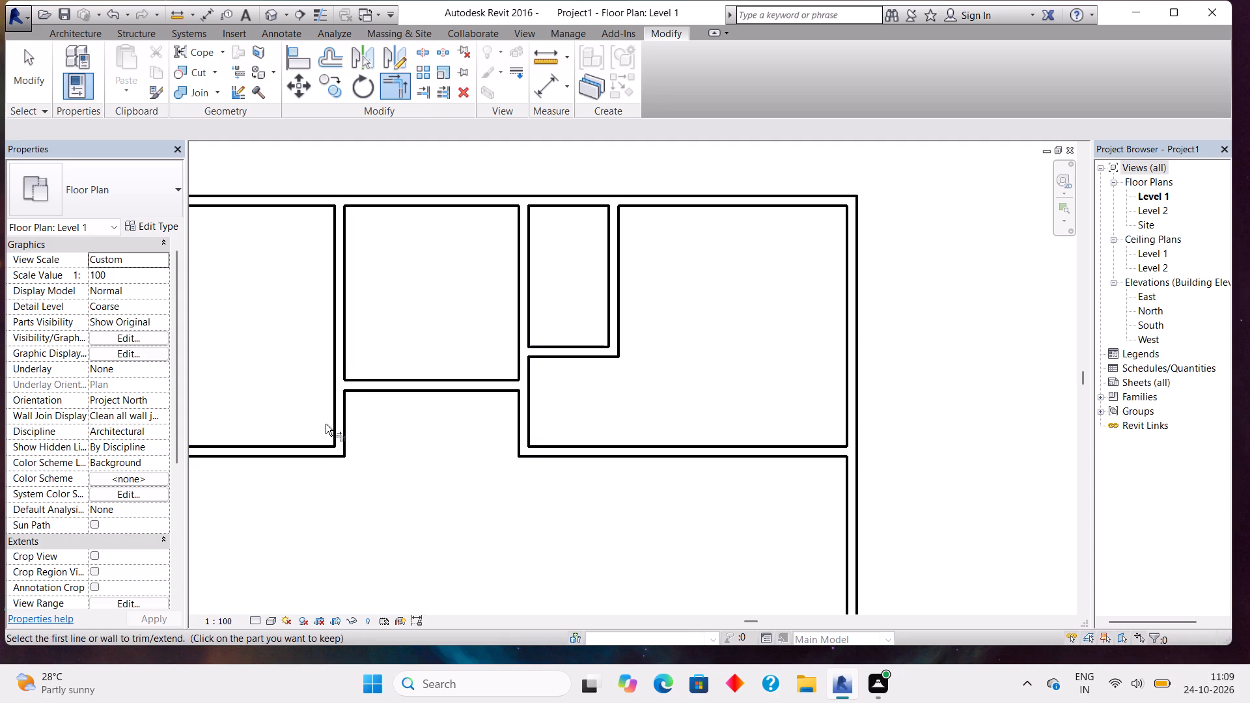
Place an M_Single-Flush 0915 x 2134mm door in the short vertical wall between the recess and the L-shaped room, swinging into the room.
scroll(326, 424, "down", 3)
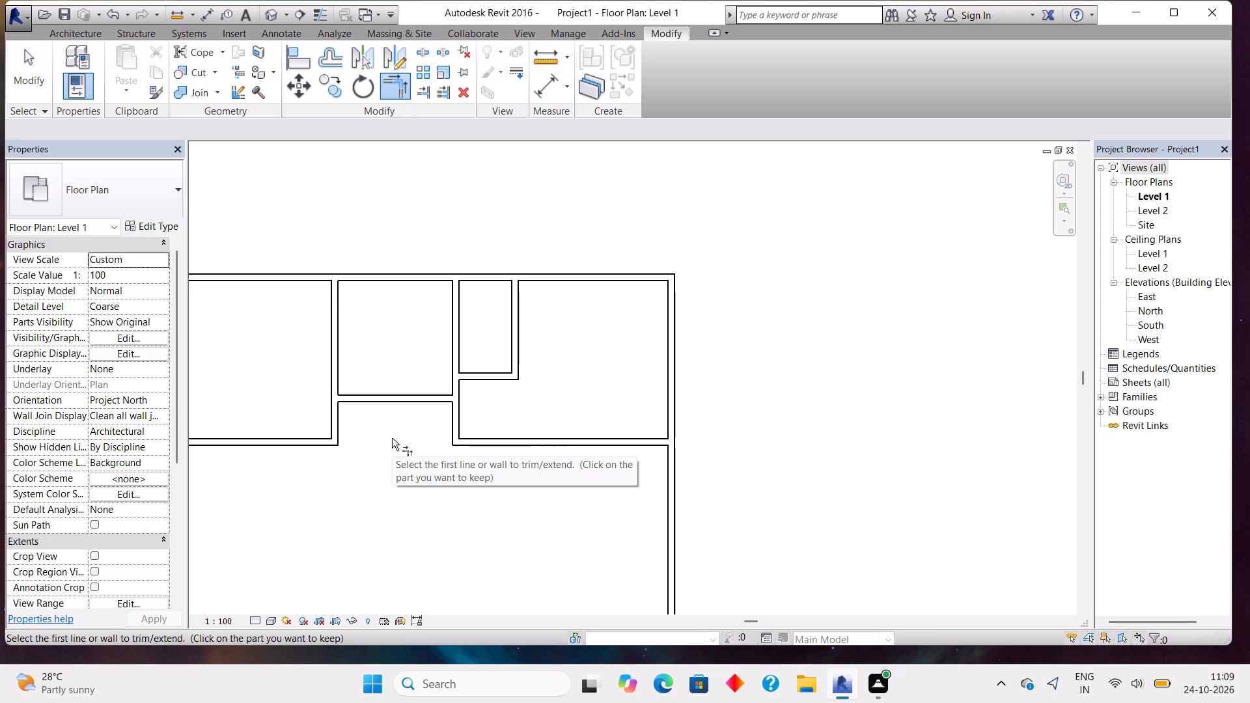
scroll(392, 438, "down", 1)
scroll(392, 438, "up", 4)
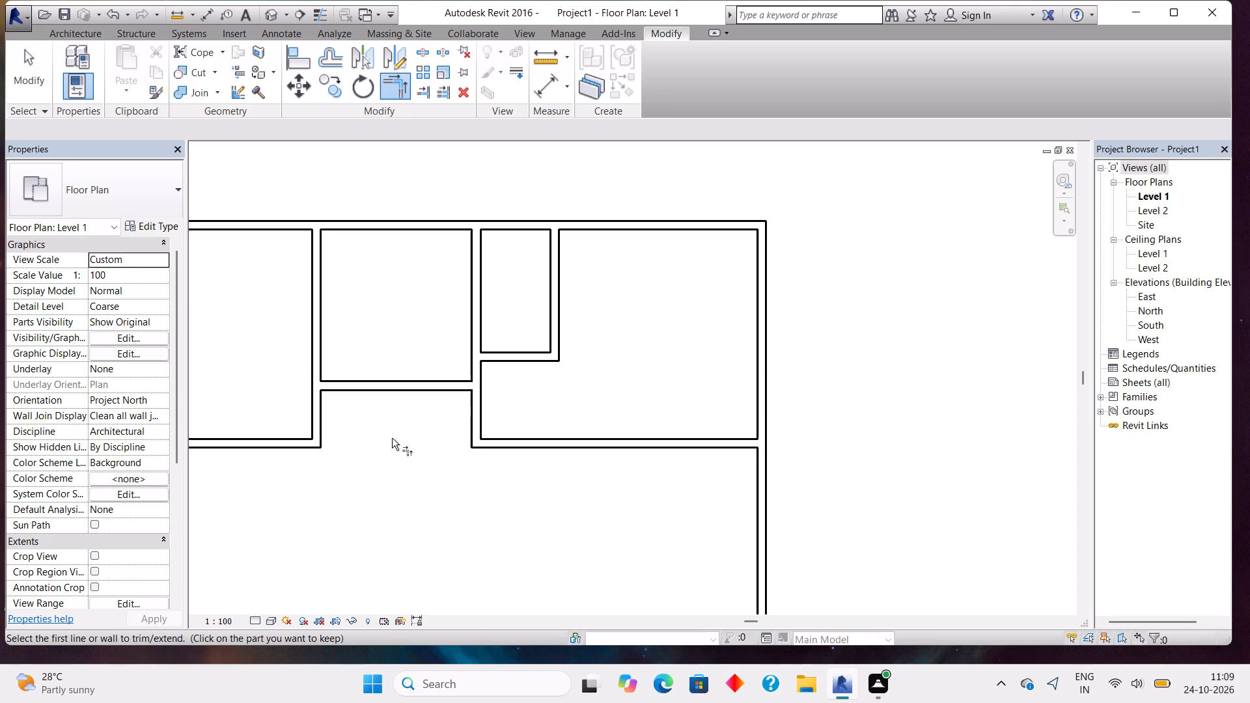
scroll(392, 438, "down", 2)
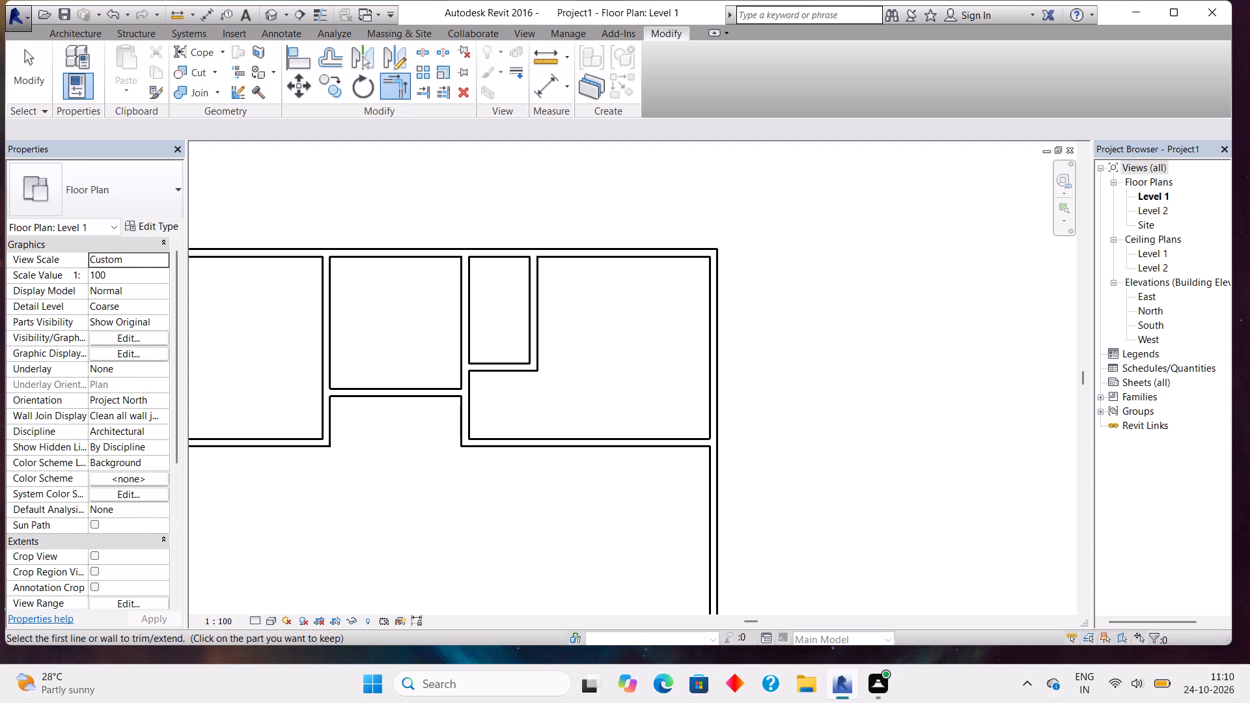
left_click(67, 34)
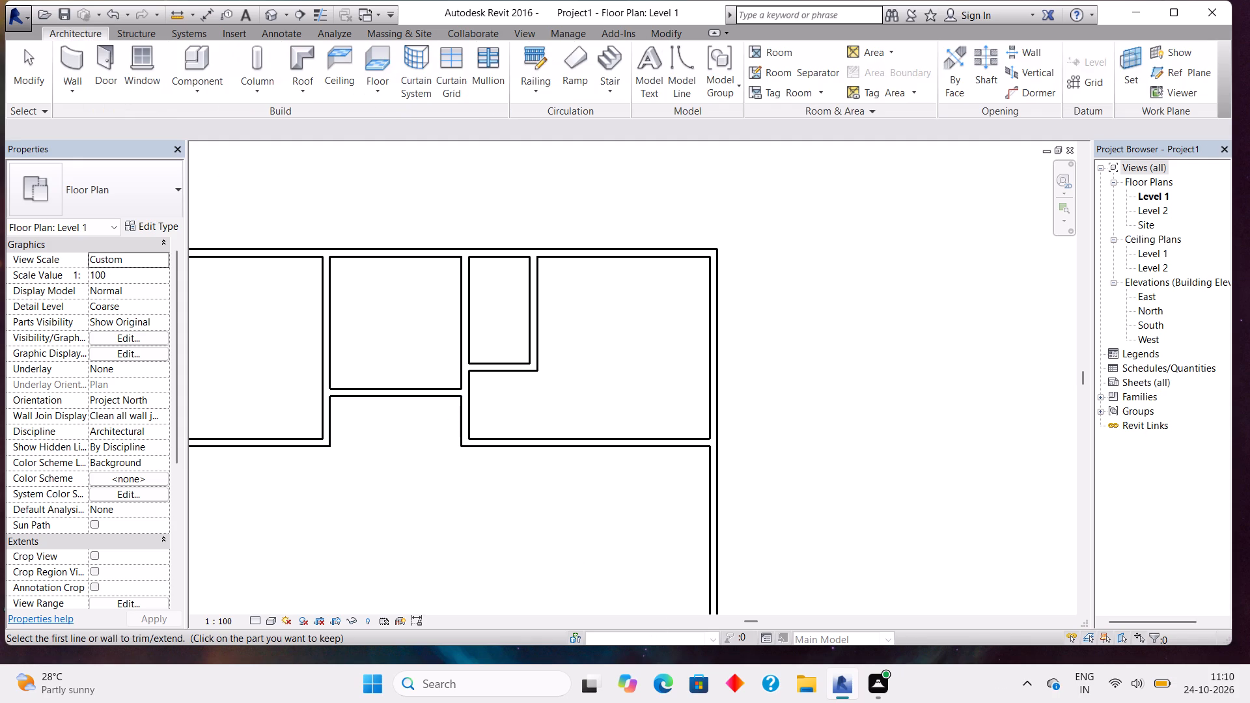
left_click(94, 55)
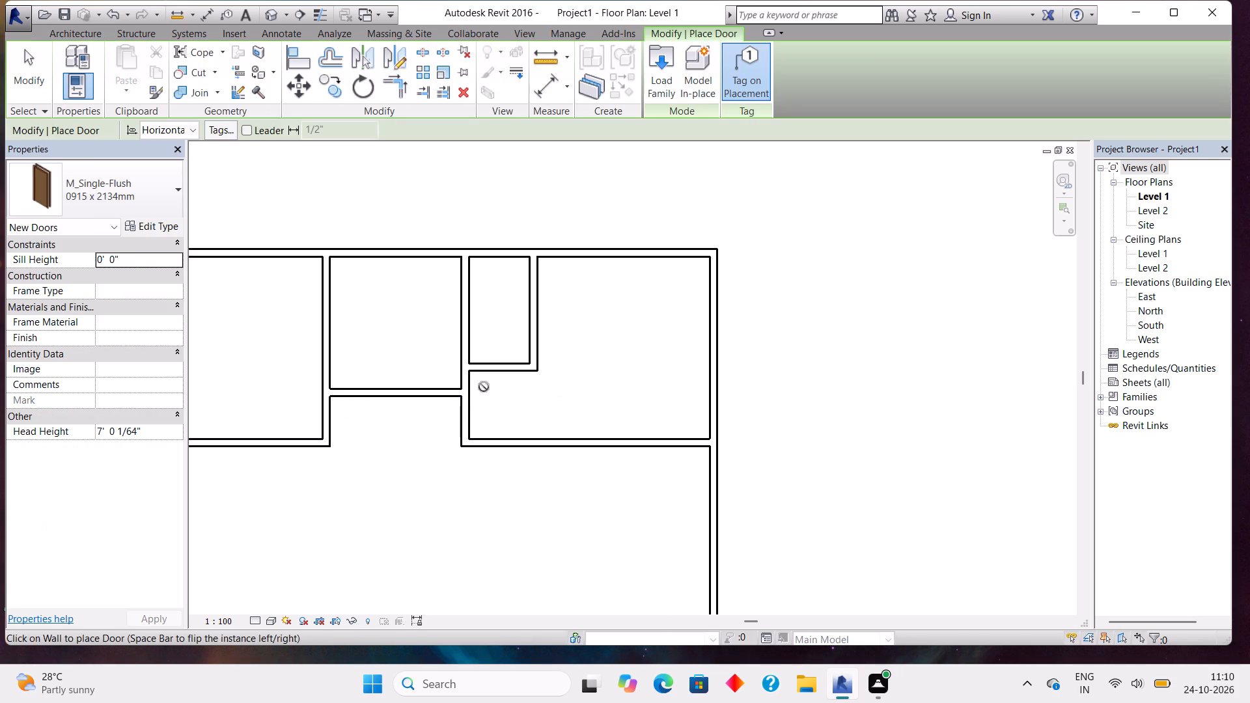
left_click(475, 420)
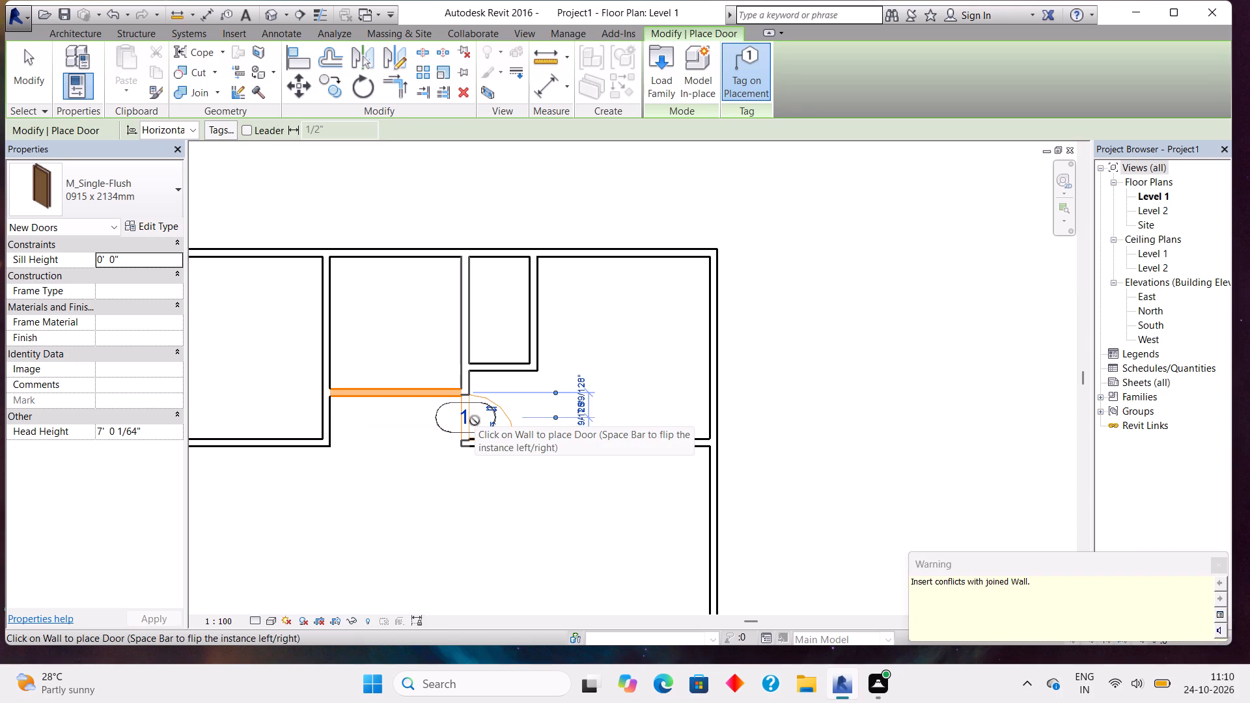
scroll(510, 499, "up", 4)
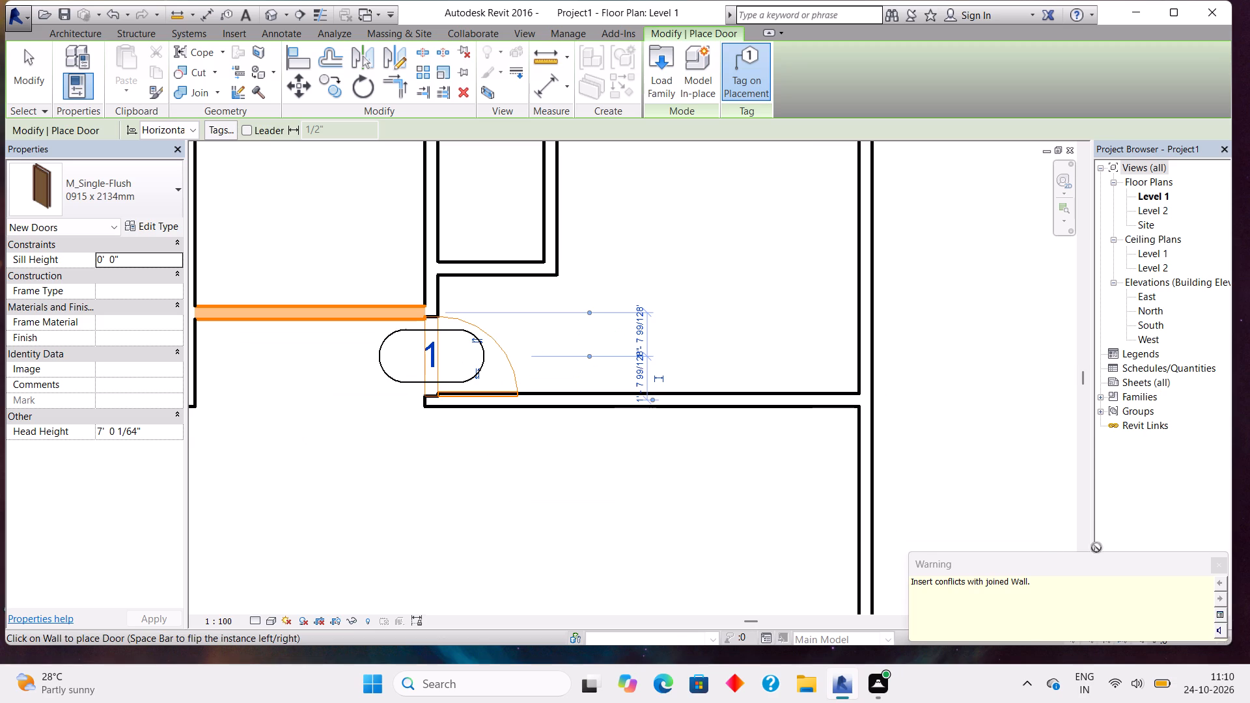
left_click(1210, 564)
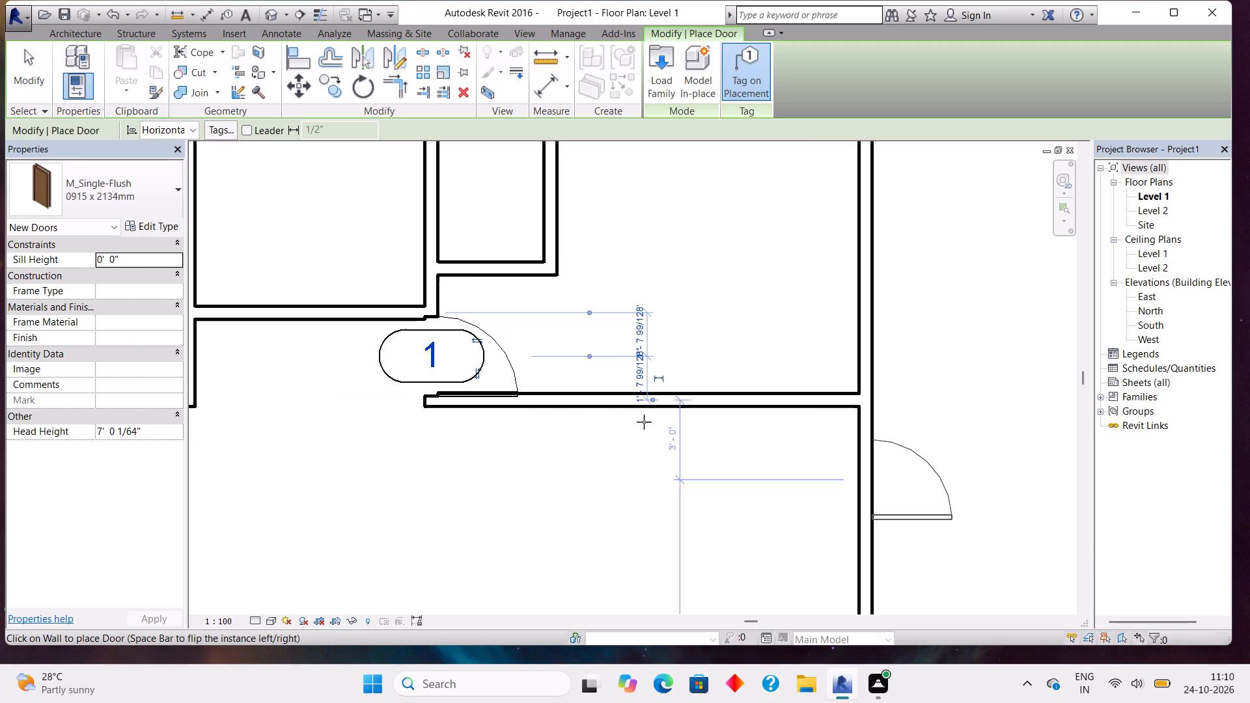
key("Escape")
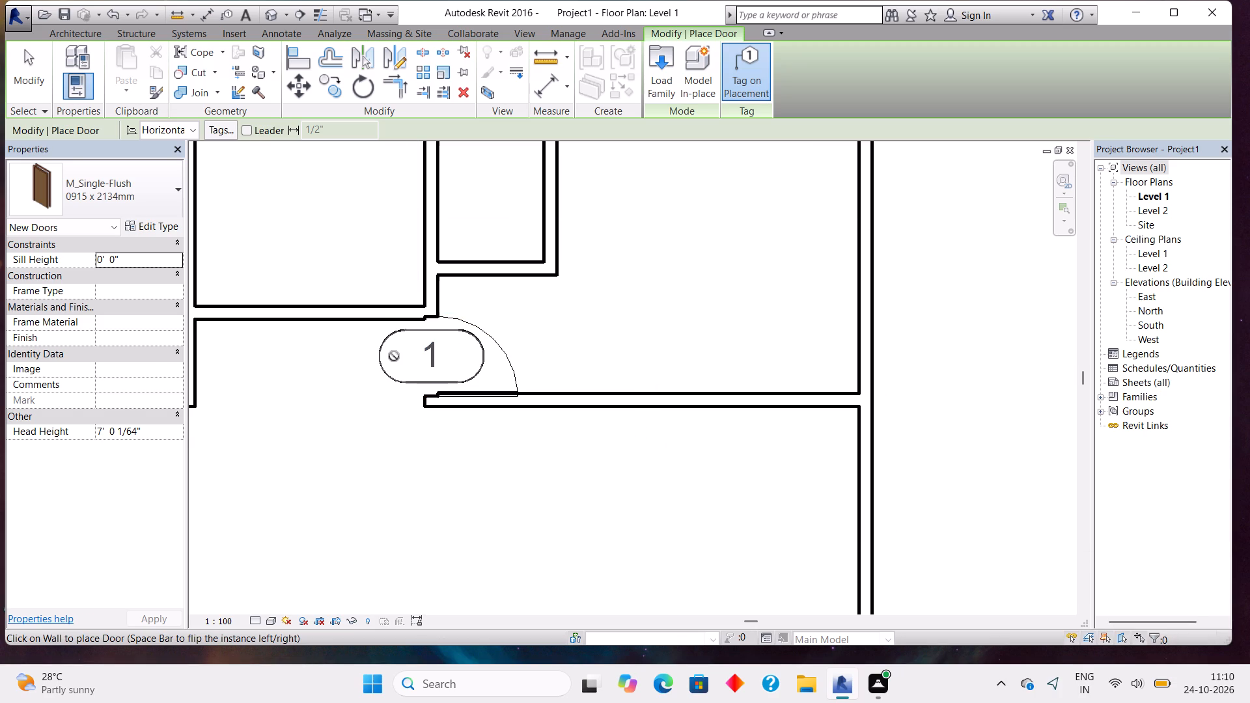
Delete the door tag on the L-shaped room's door.
left_click(385, 365)
key("Escape")
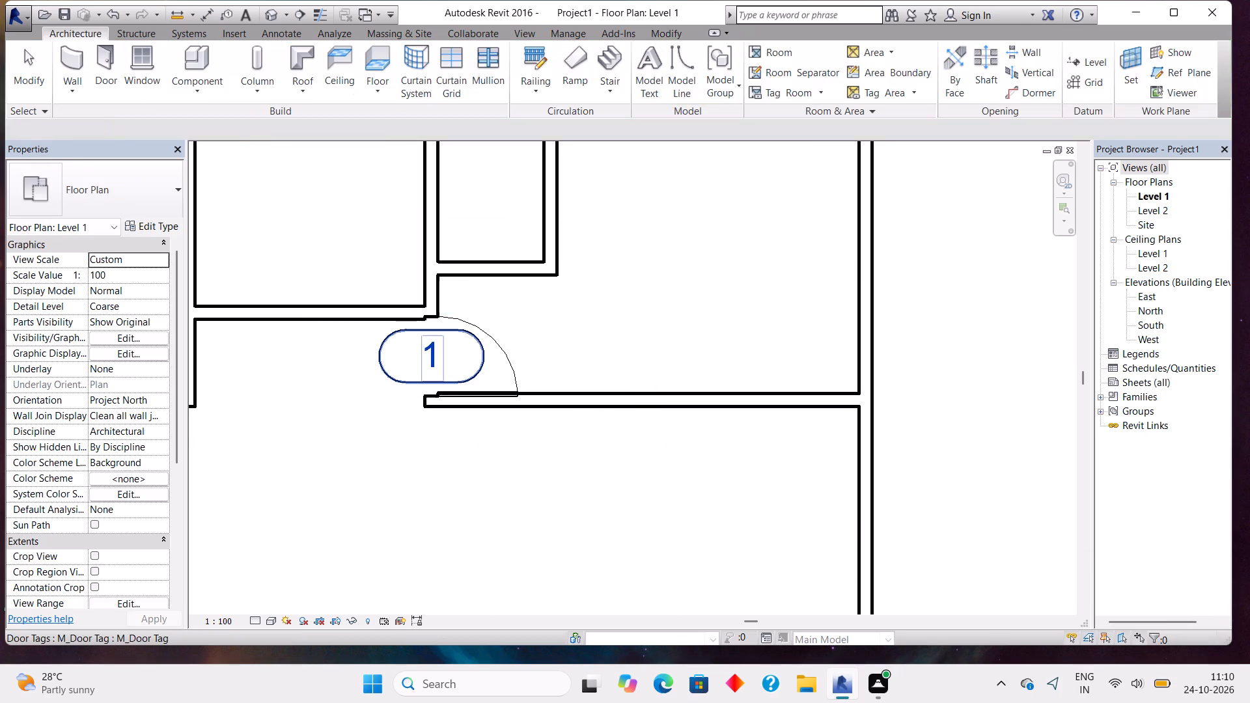
left_click(380, 367)
key("Delete")
Place an M_Single-Flush 0762 x 2032mm door in the narrow room's lower wall, opening inward and hinged beside the wall shared with the middle room.
scroll(380, 367, "down", 3)
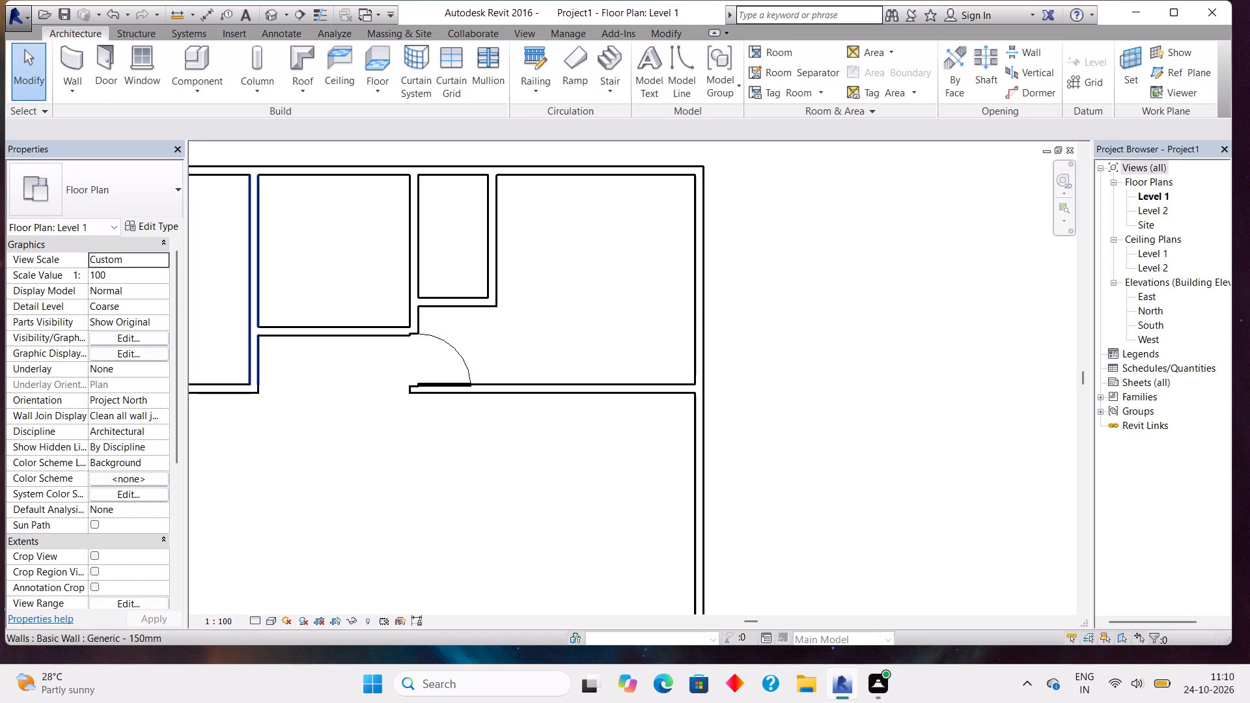
left_click(107, 54)
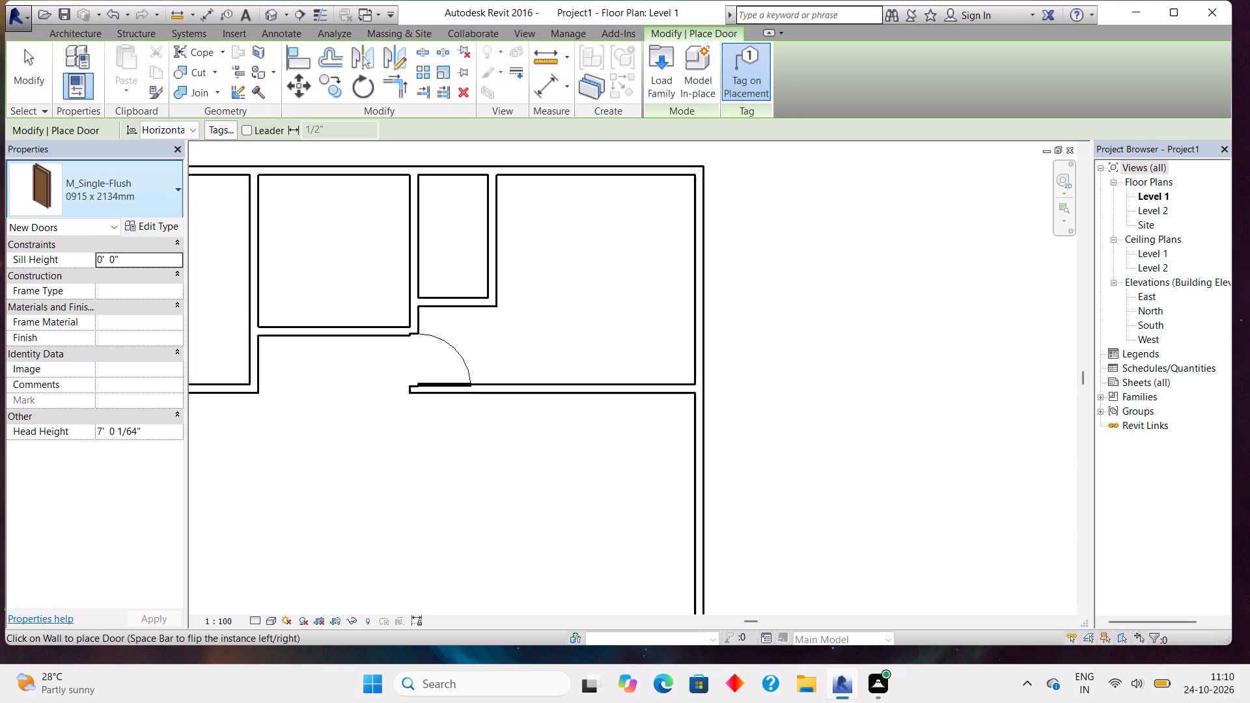
left_click(154, 187)
left_click(126, 281)
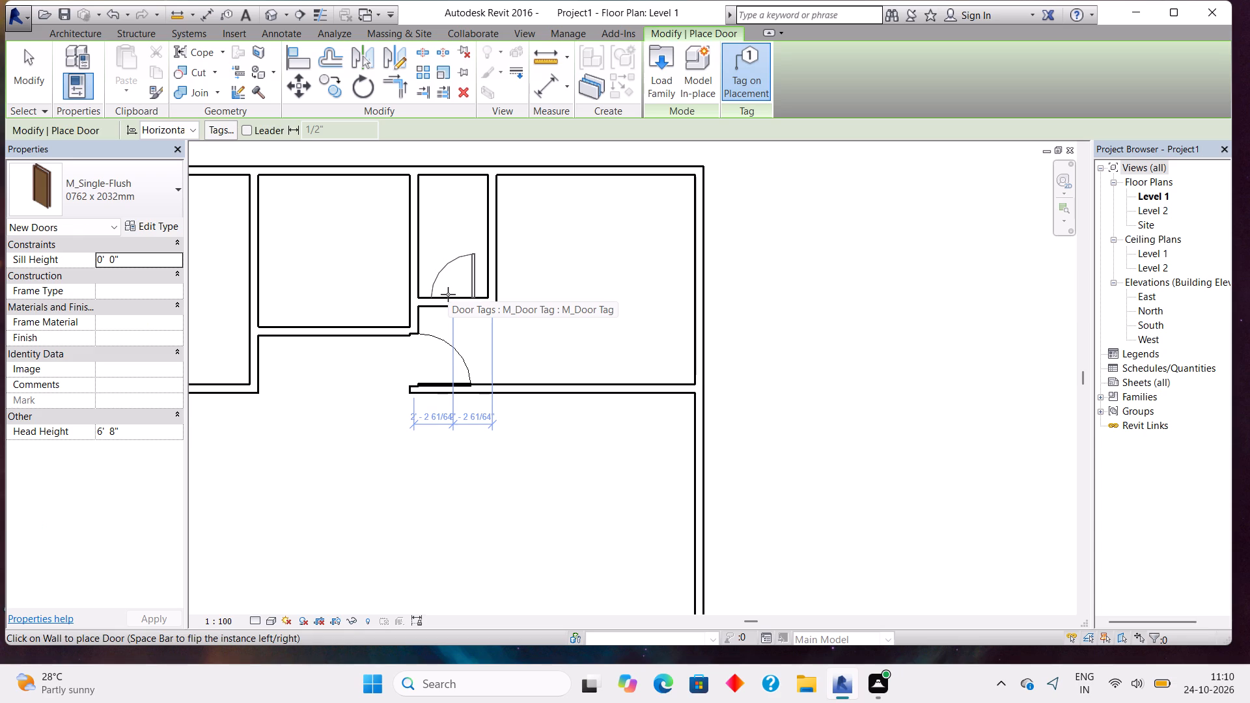
key("space")
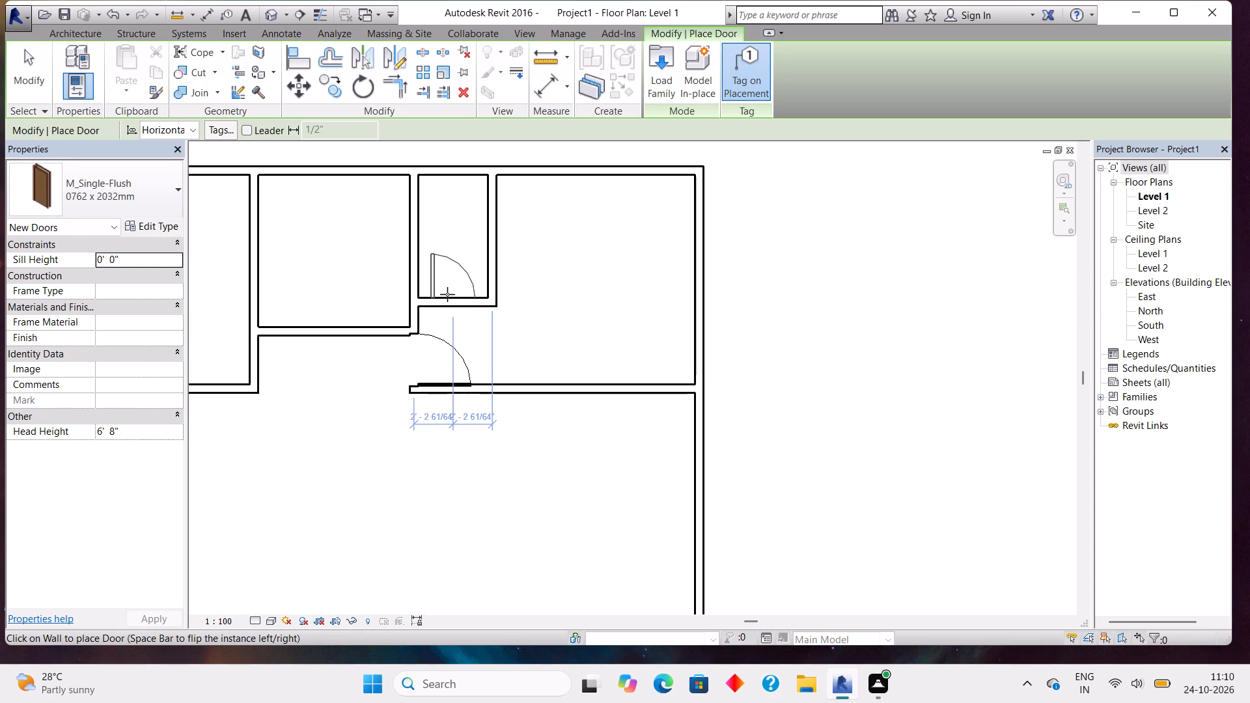
left_click(441, 298)
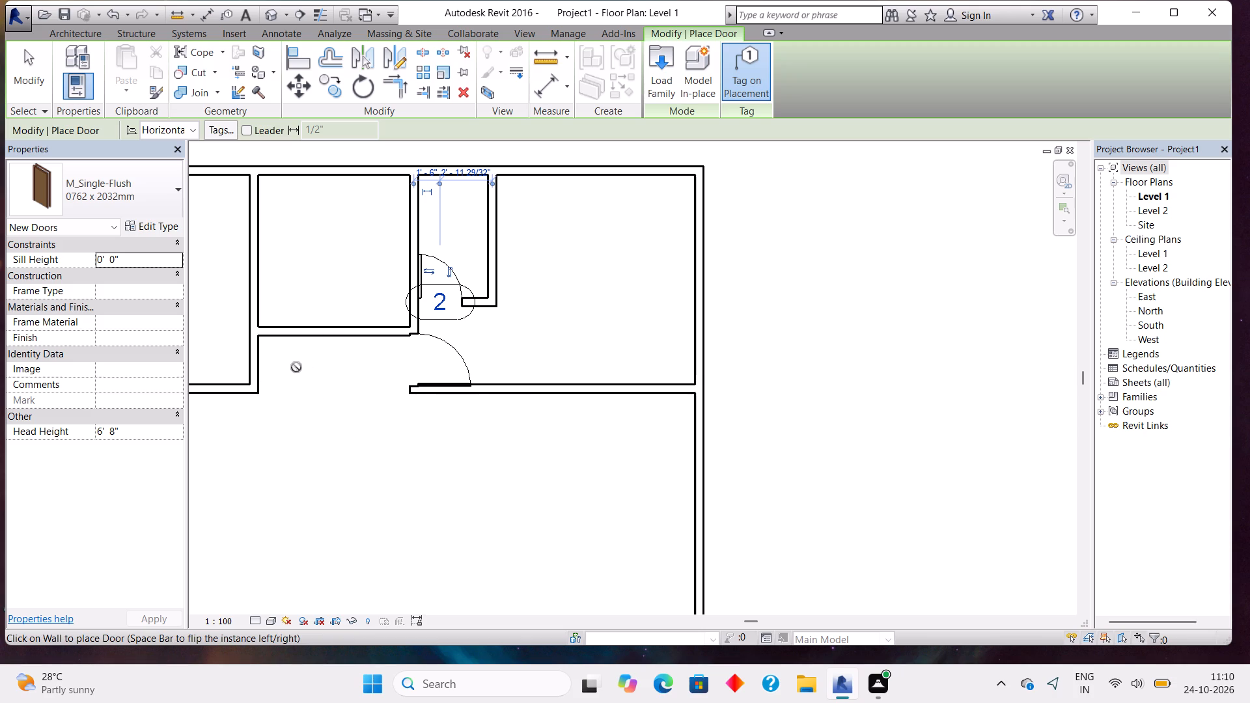
middle_click_drag(249, 365, 339, 349)
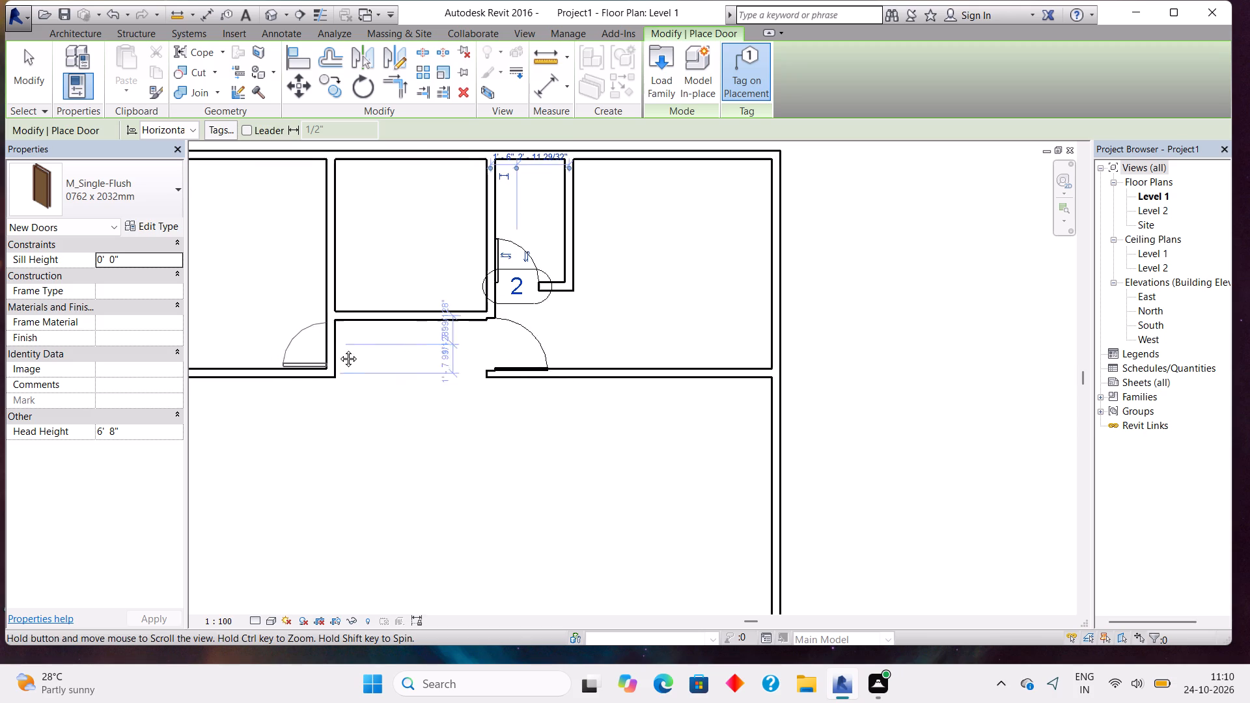
middle_click_drag(339, 349, 624, 401)
middle_click(624, 401)
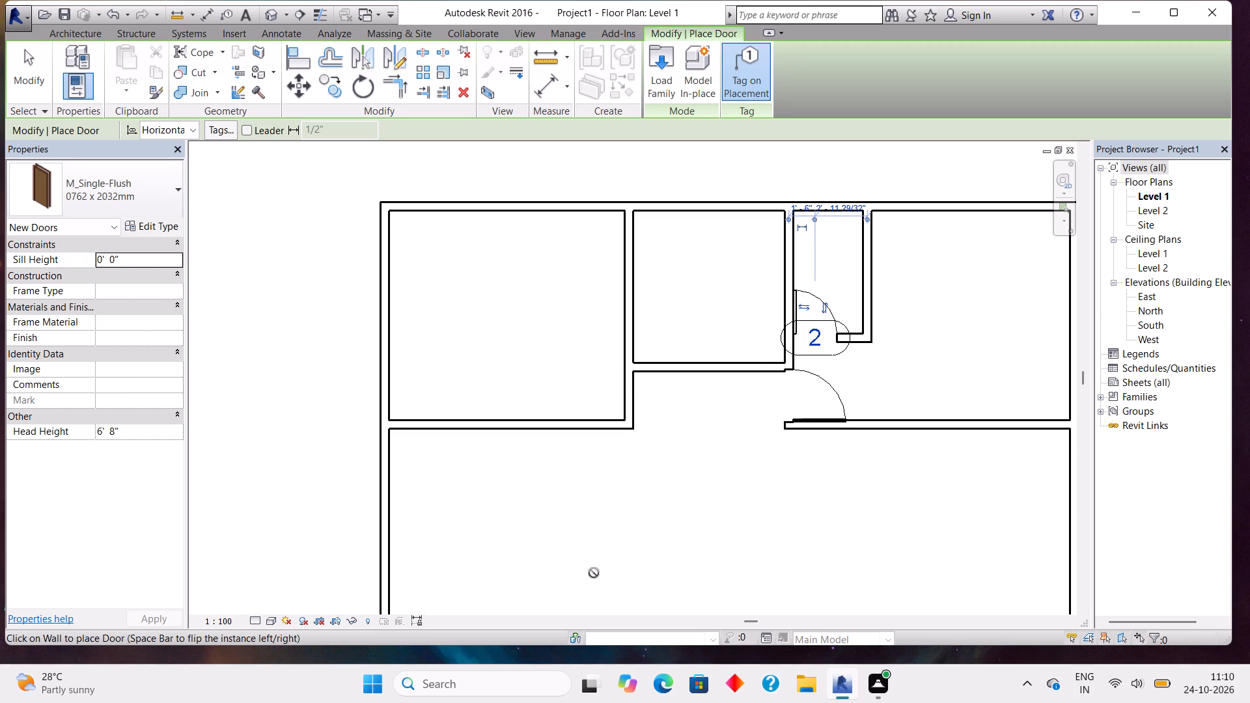
key("Escape")
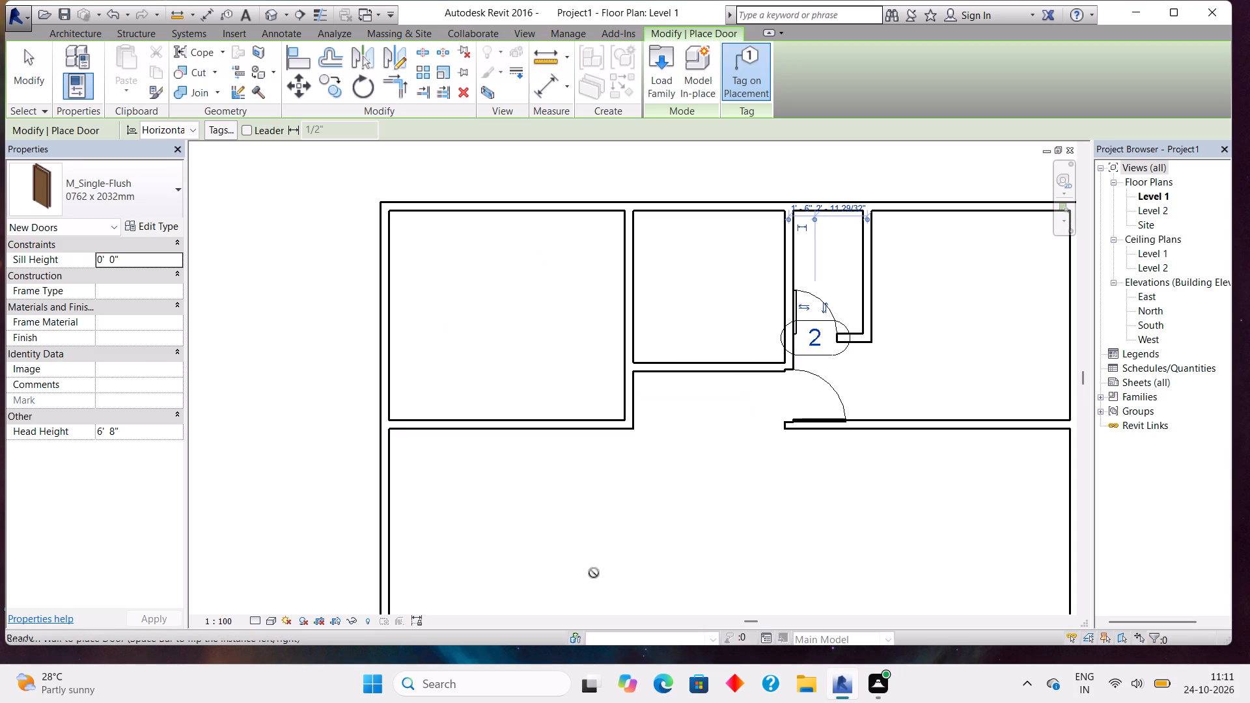
key("Escape")
Delete the door tag on the narrow room's door.
left_click(841, 351)
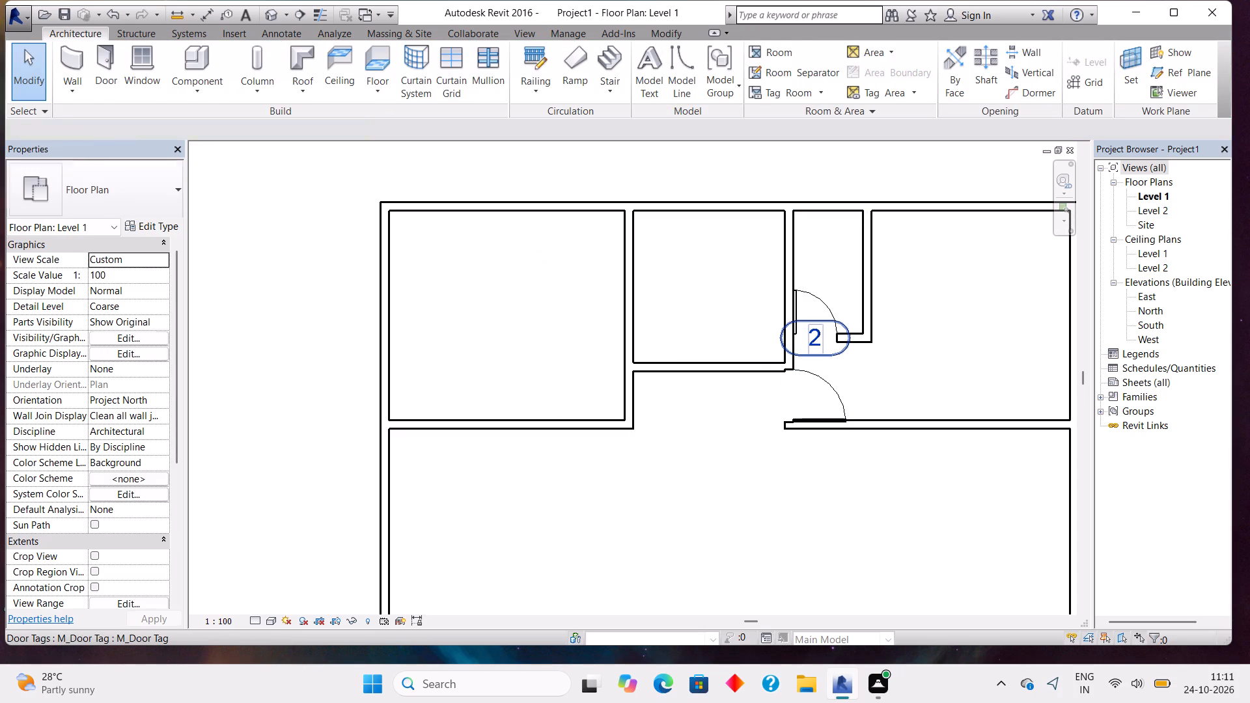
key("Delete")
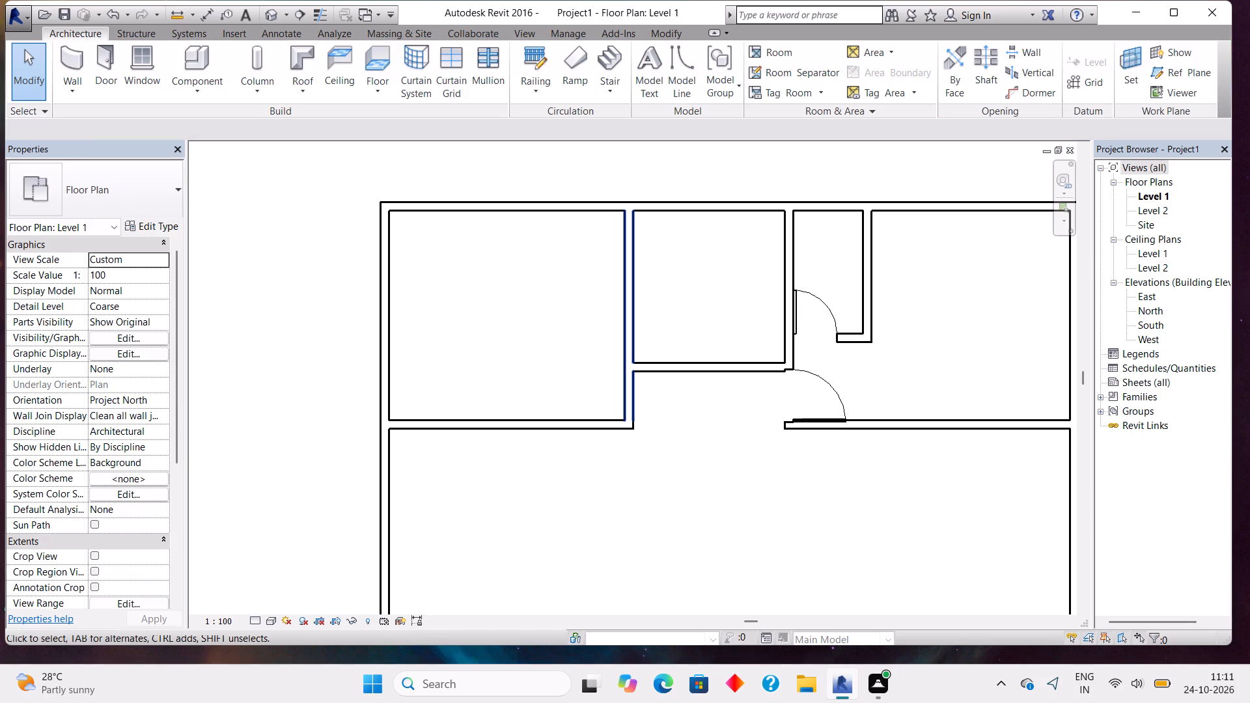
Select the horizontal wall along the lower side of the large room in the plan's outer corner, opposite the L-shaped room.
left_click(552, 424)
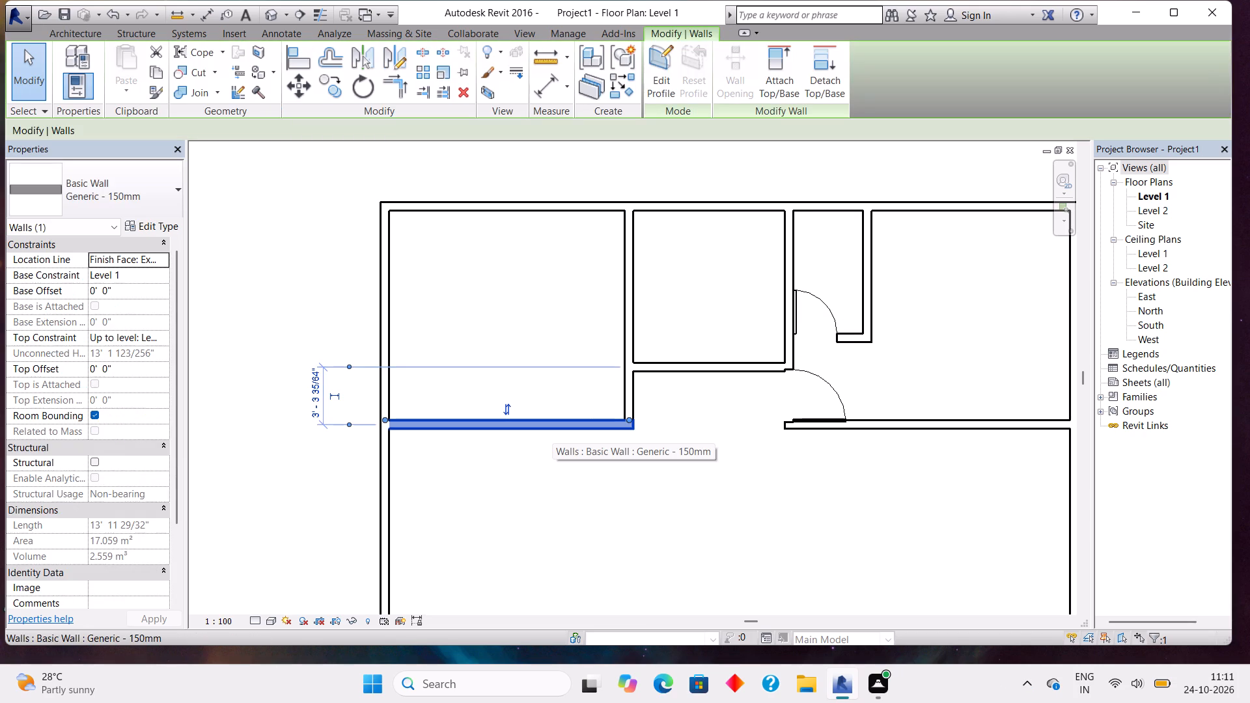
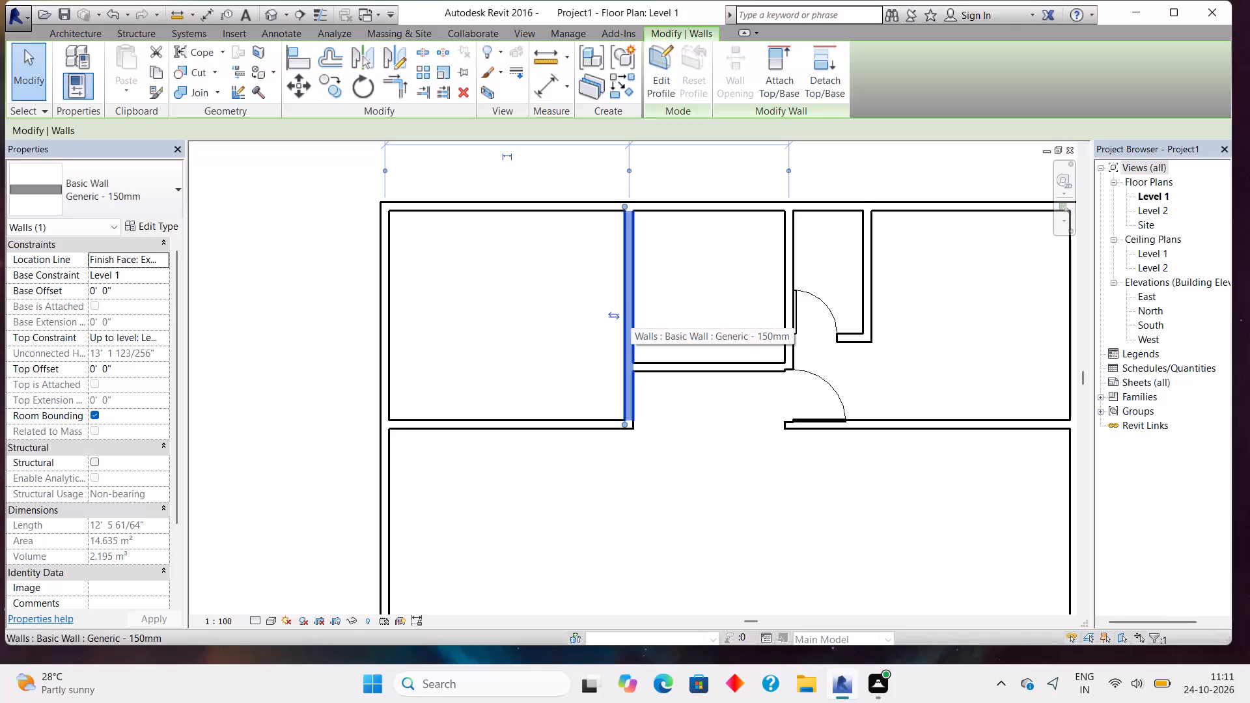
Delete the vertical wall between the large upper-left room and the middle room.
left_click(631, 309)
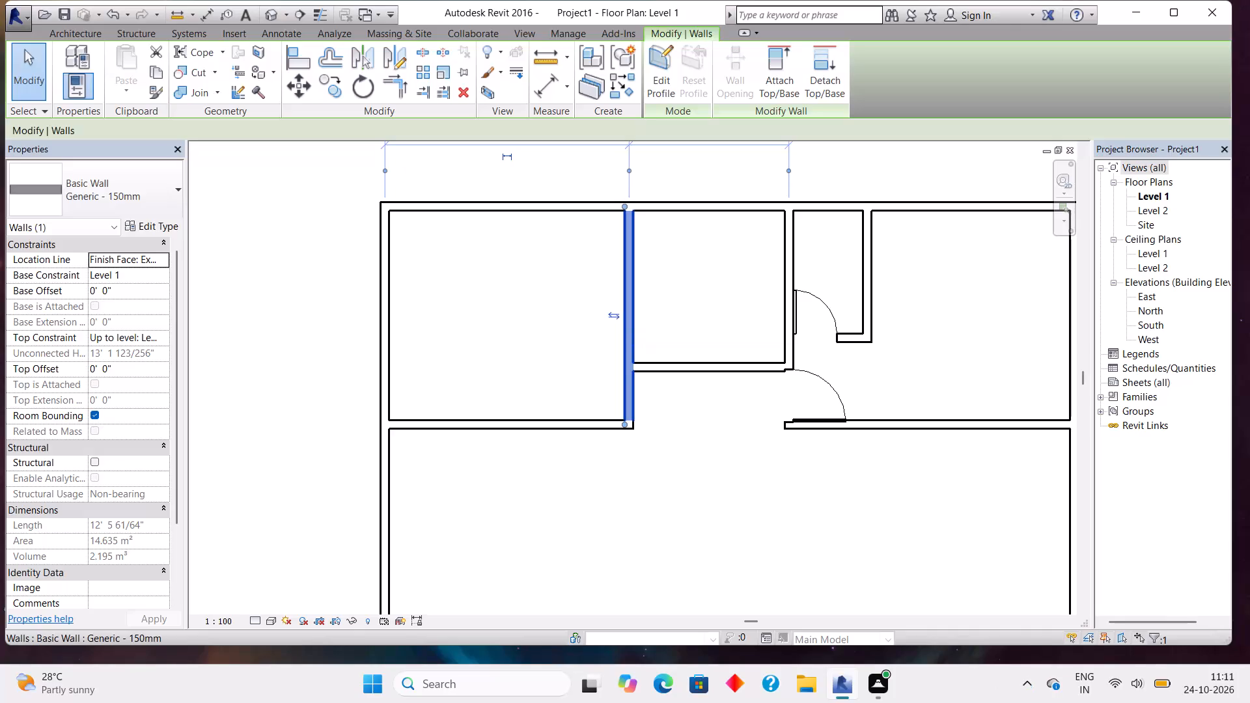
key("Delete")
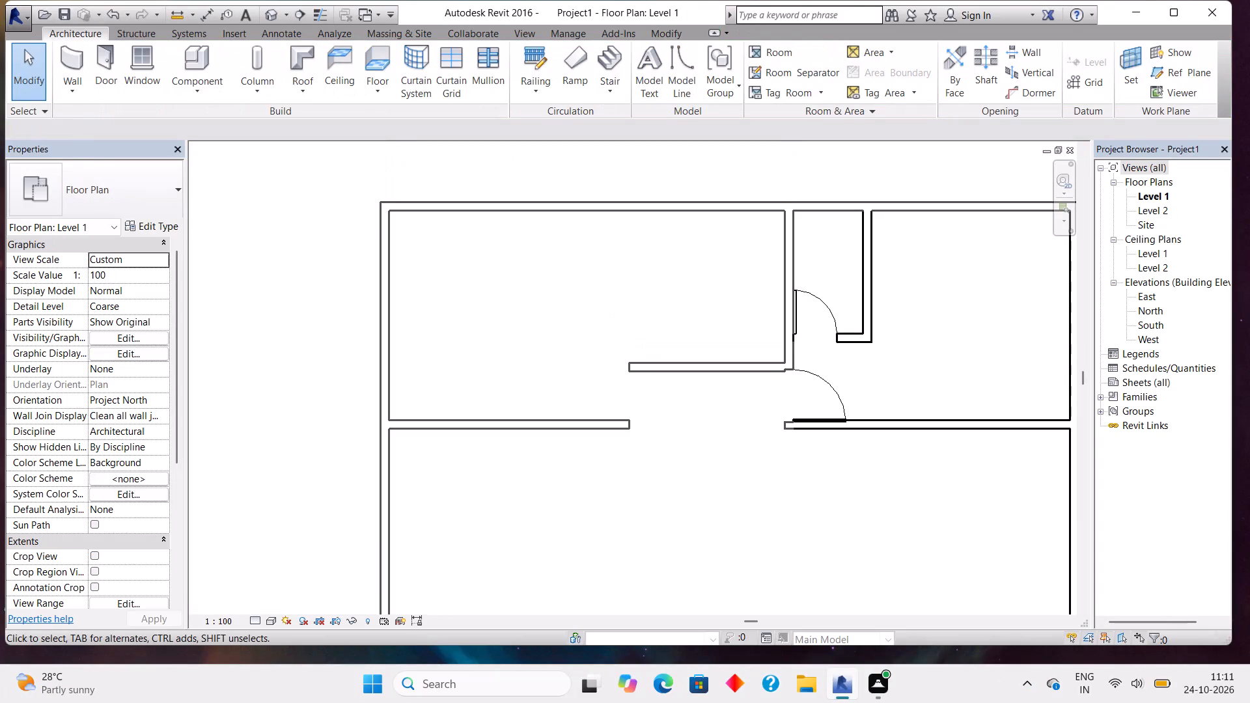
Draw a vertical Generic - 150mm wall about 9' 2" long from the upper outer wall to the open end of the middle room's lower wall.
left_click(107, 61)
left_click(74, 29)
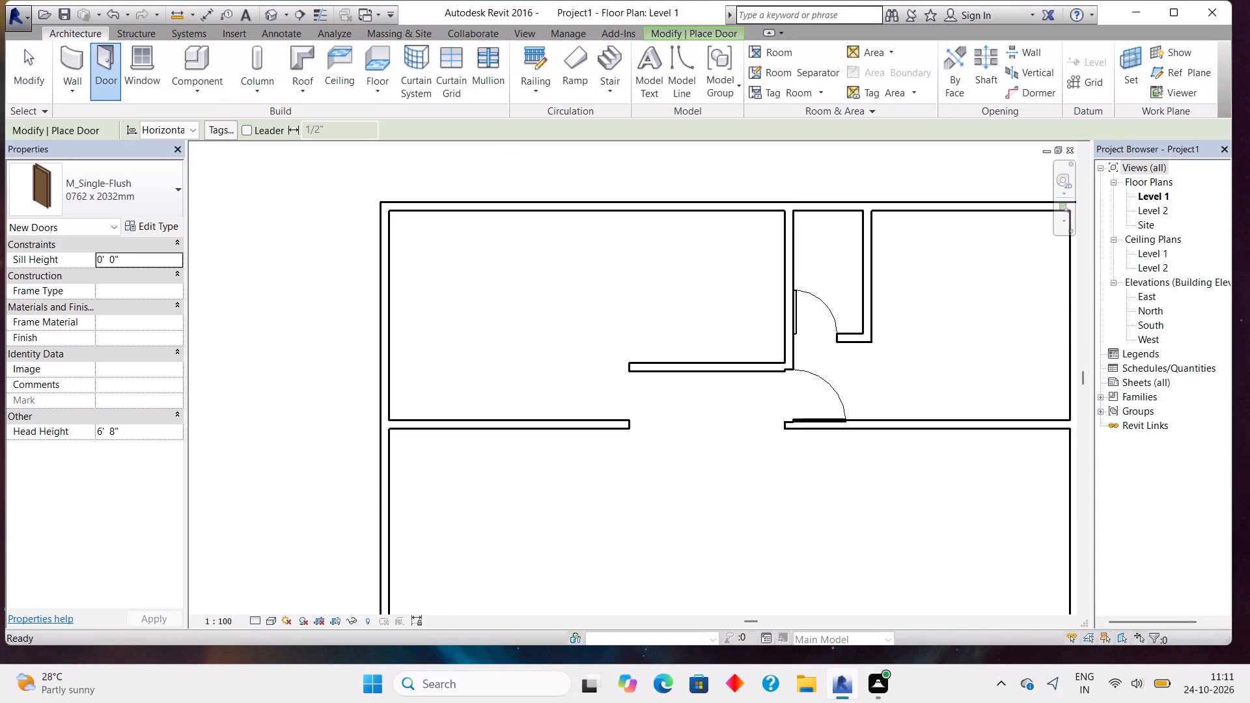
left_click(76, 45)
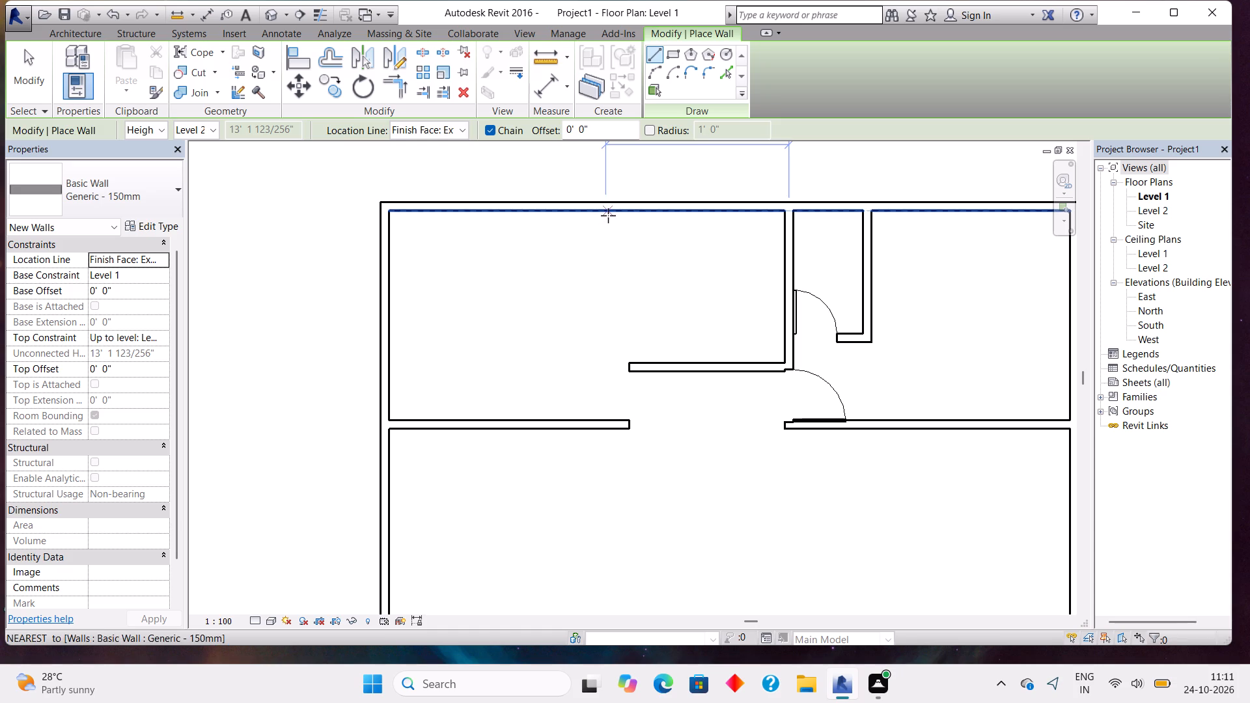
left_click(608, 215)
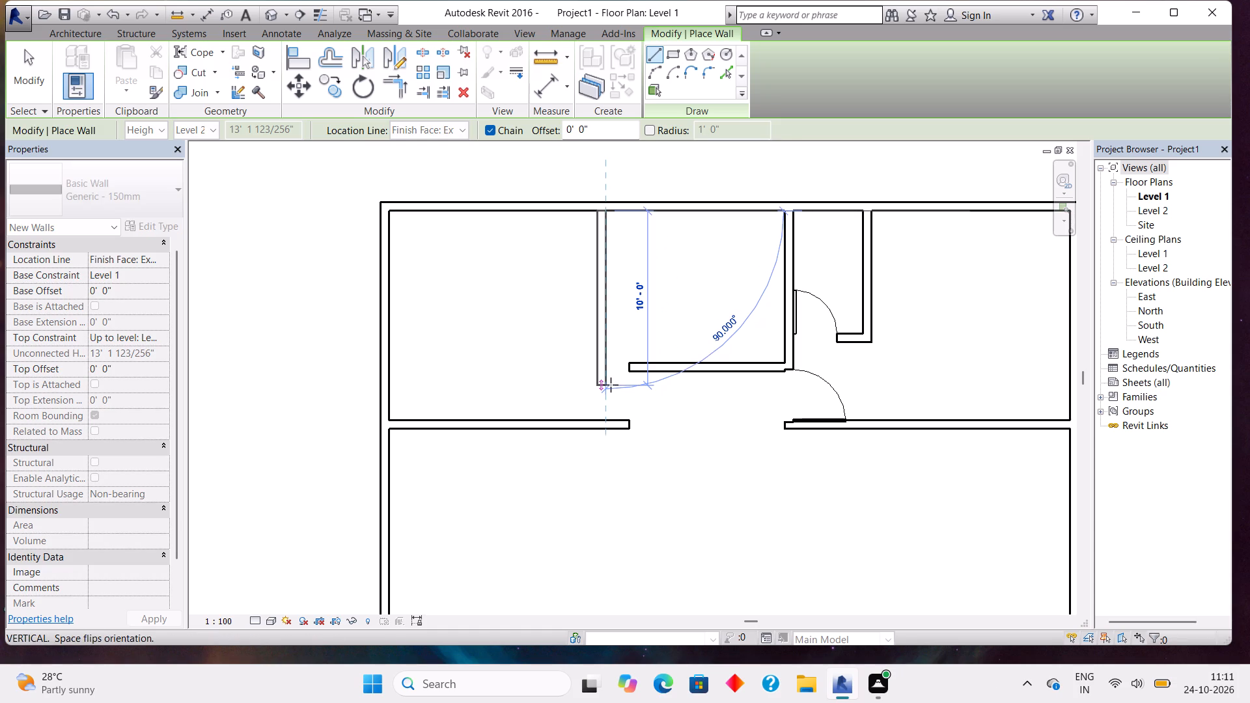
key("space")
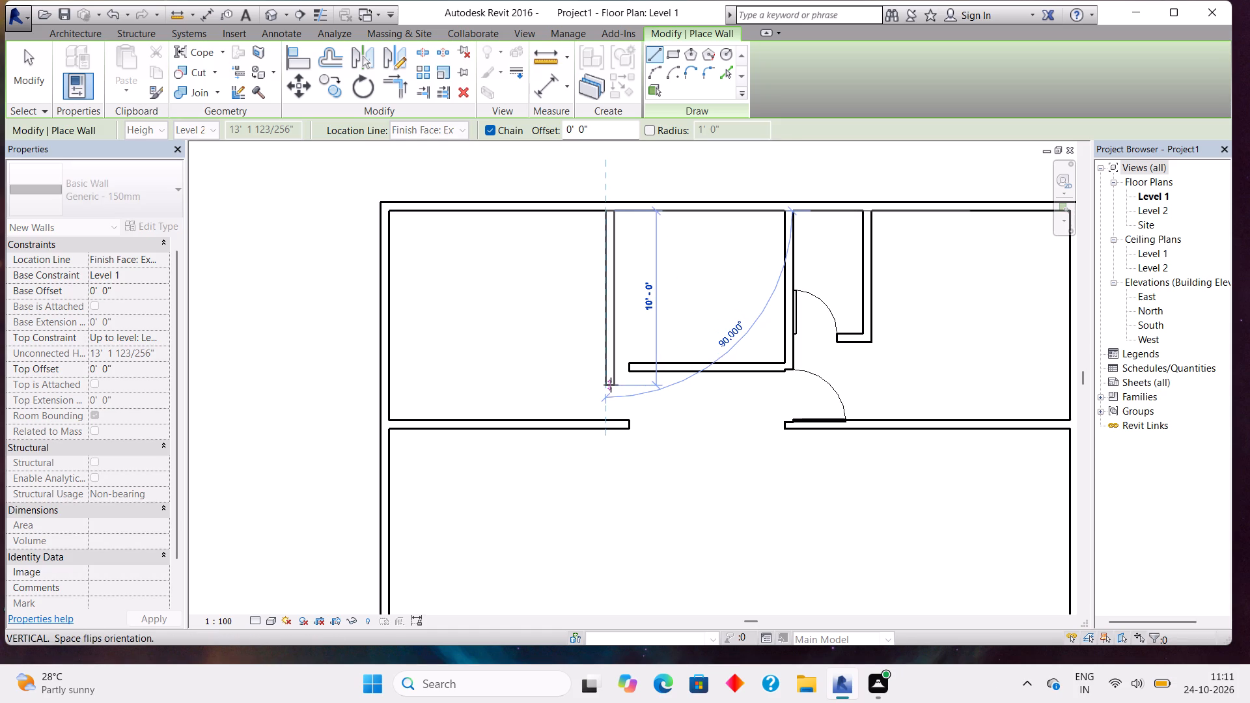
key("Escape")
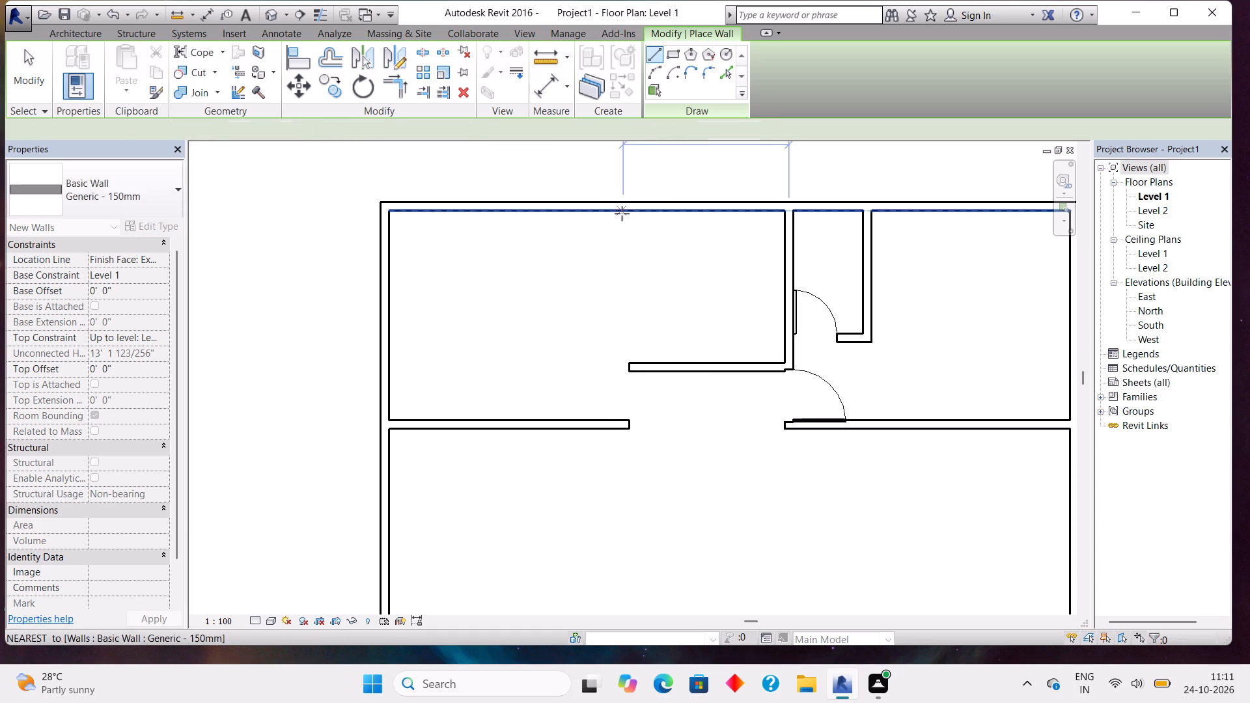
left_click(622, 214)
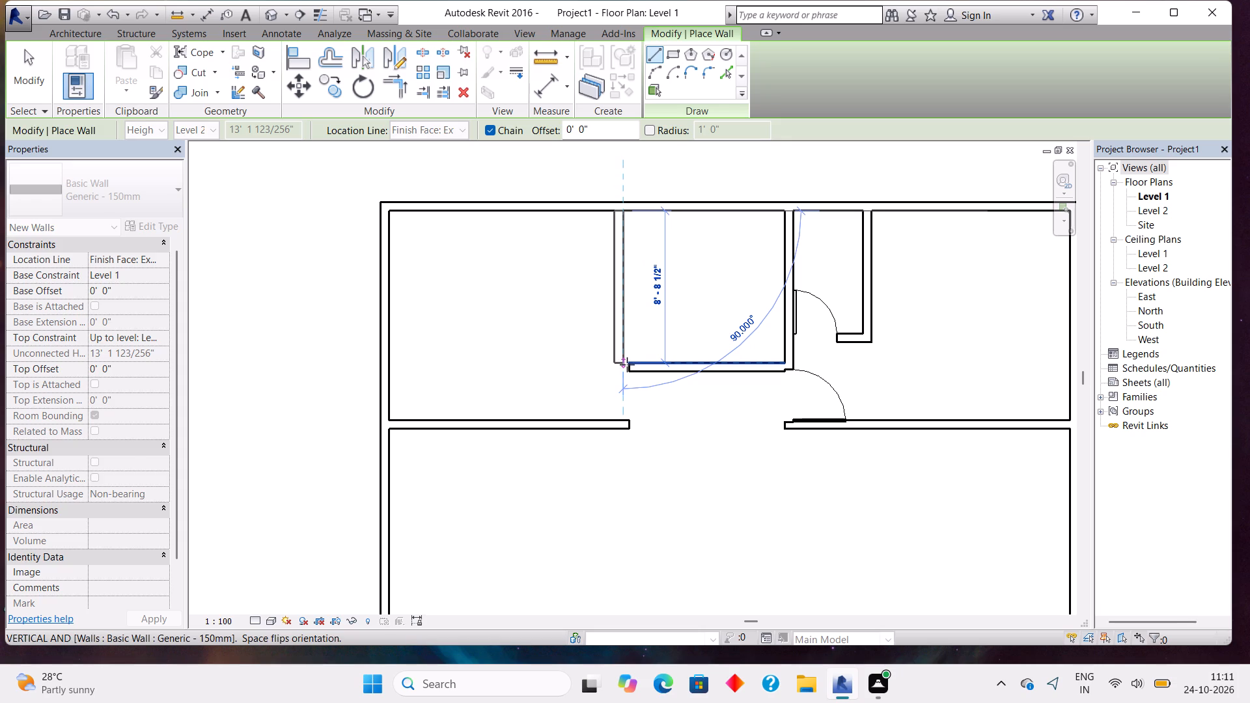
key("space")
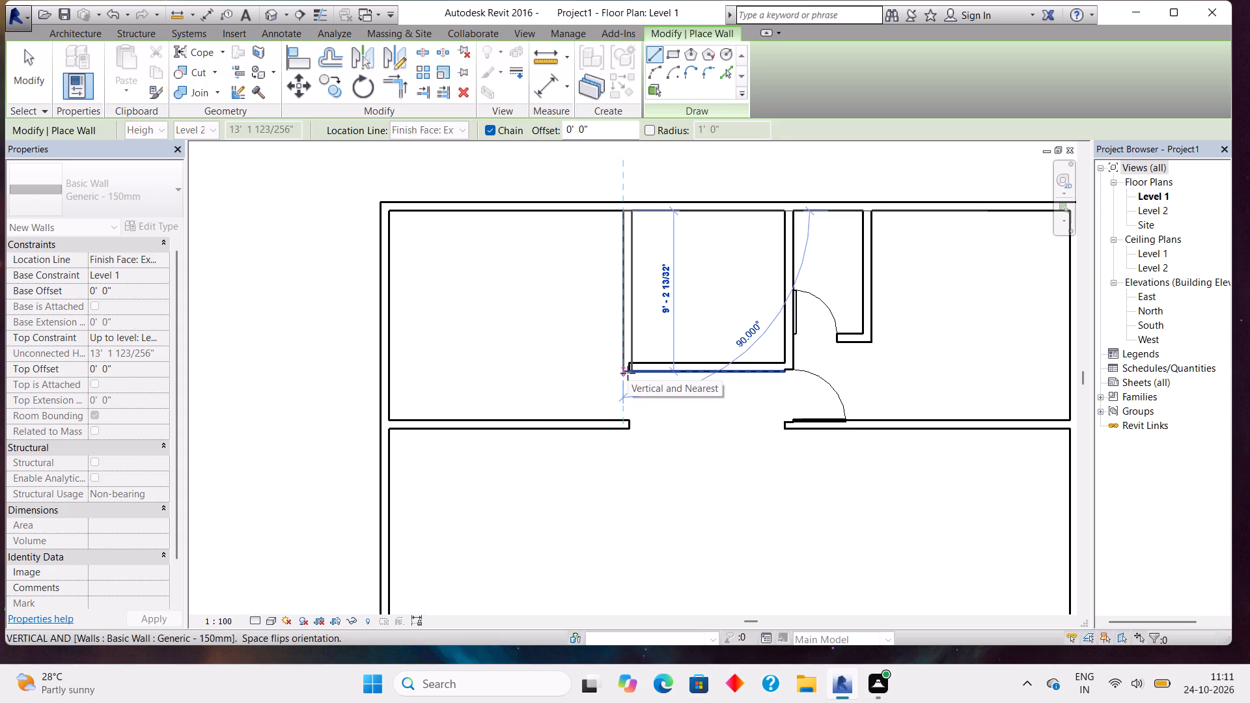
left_click(628, 373)
key("Escape")
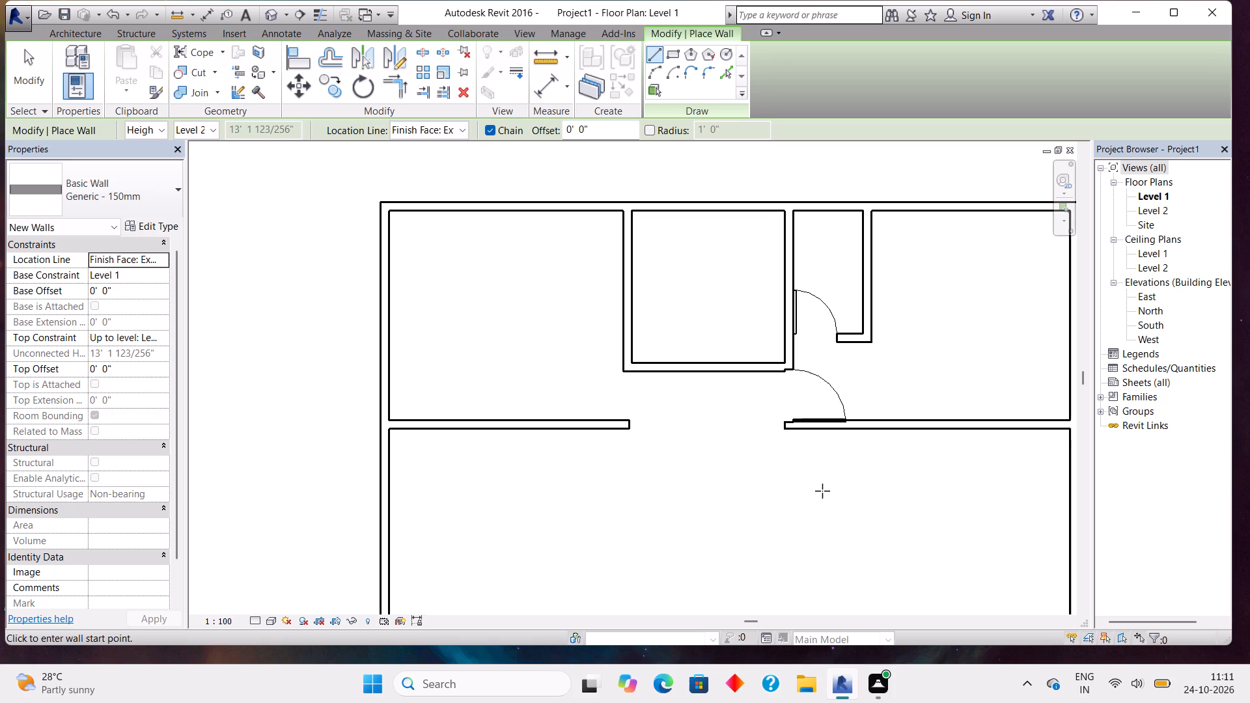
Enclose a small room below the upper-left room with a 6' 0" horizontal wall 8' 6" below the dividing wall and a vertical wall joining them.
scroll(823, 491, "down", 1)
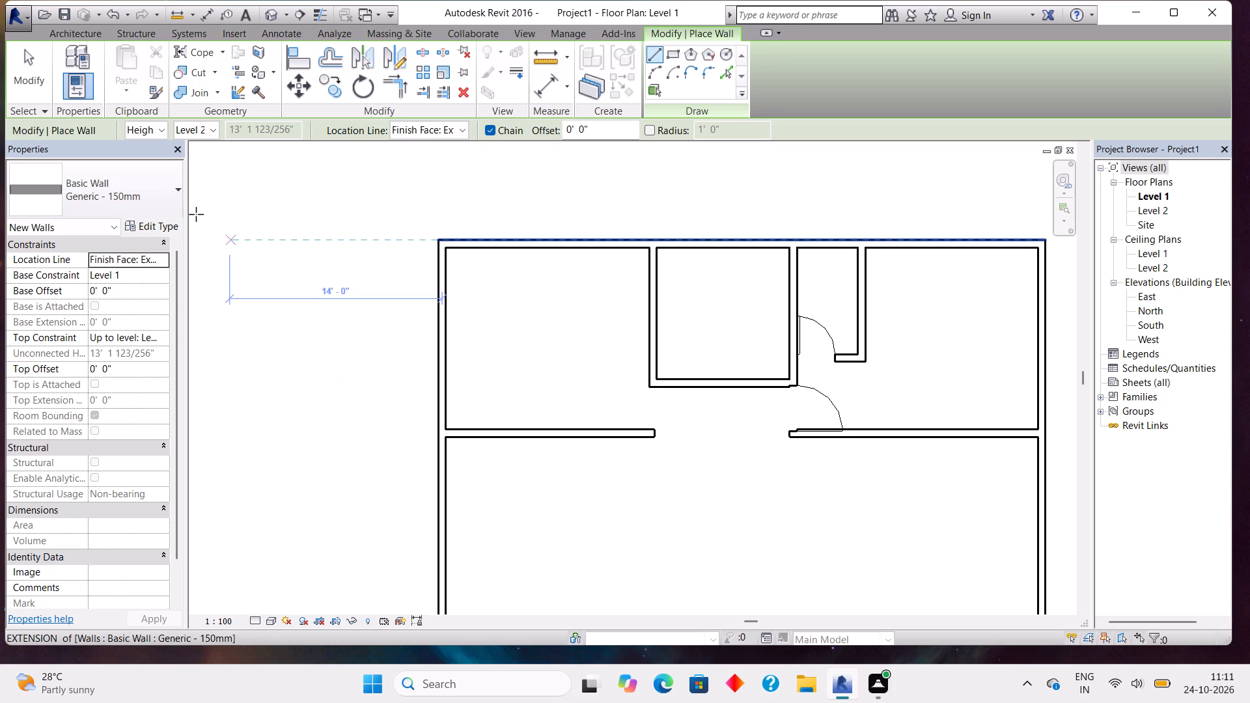
left_click(85, 35)
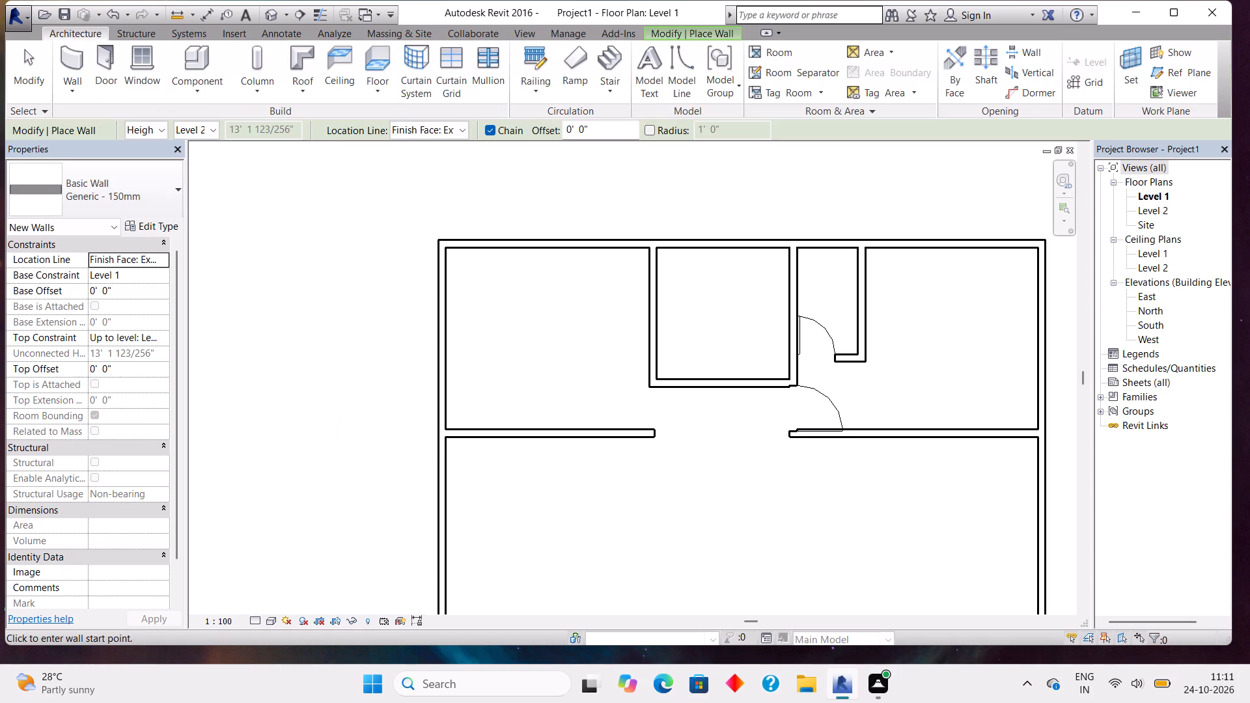
left_click(78, 54)
middle_click_drag(570, 472, 450, 299)
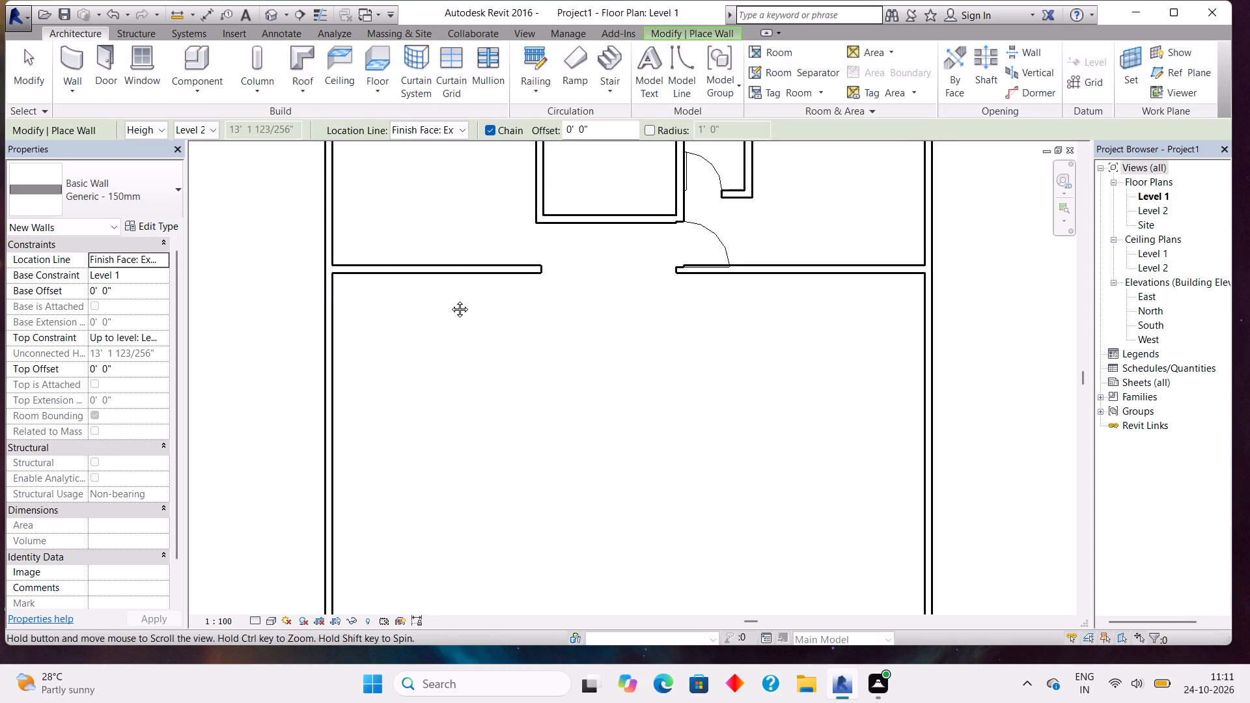
middle_click_drag(450, 299, 452, 243)
middle_click(452, 243)
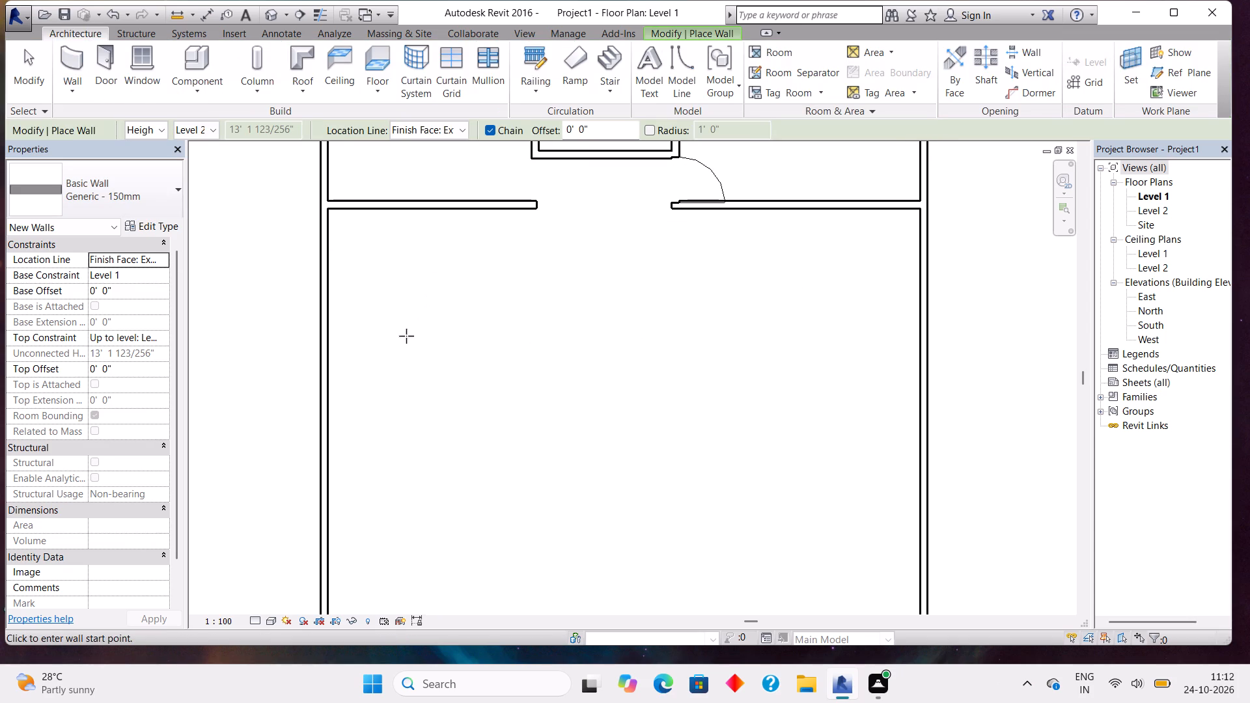
left_click(326, 332)
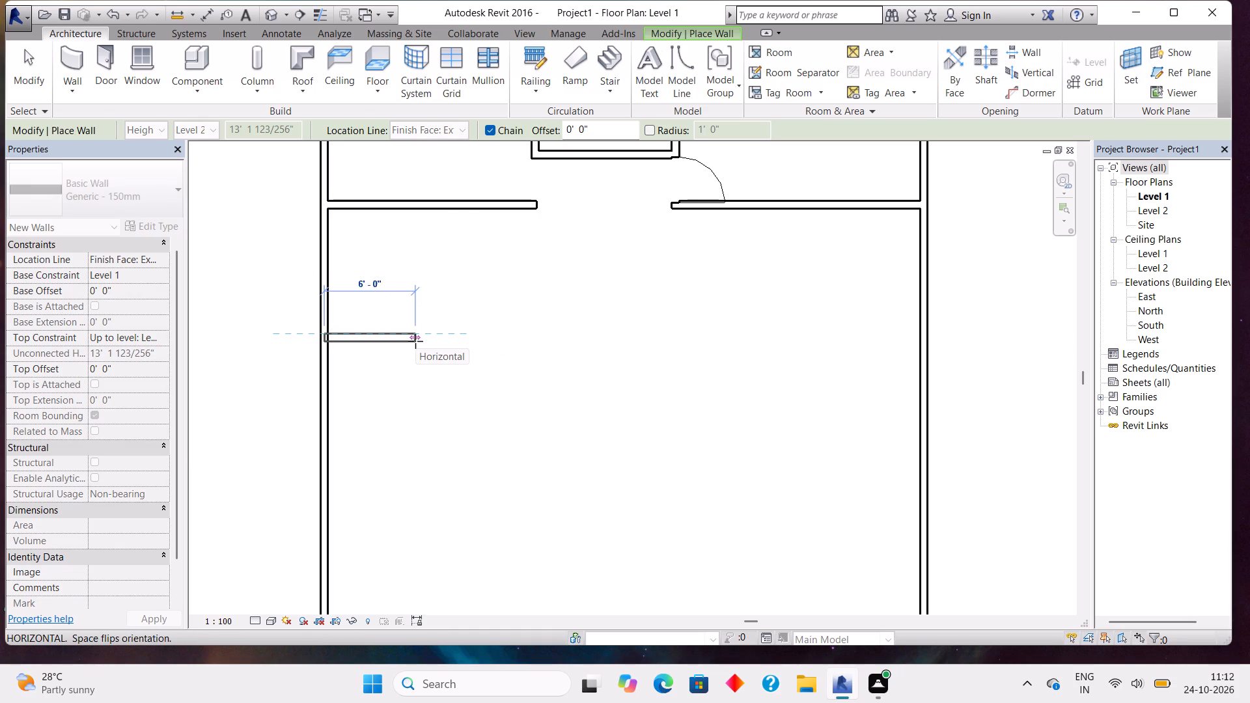
left_click(415, 341)
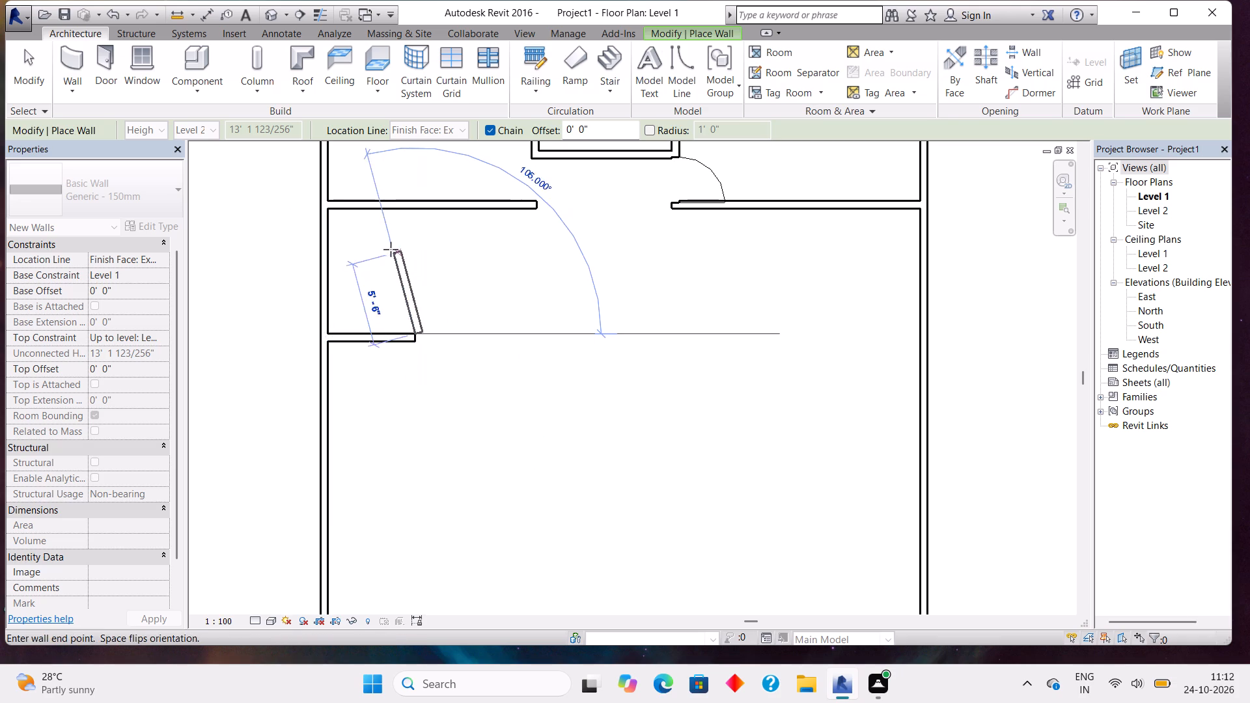
left_click(414, 215)
key("Escape")
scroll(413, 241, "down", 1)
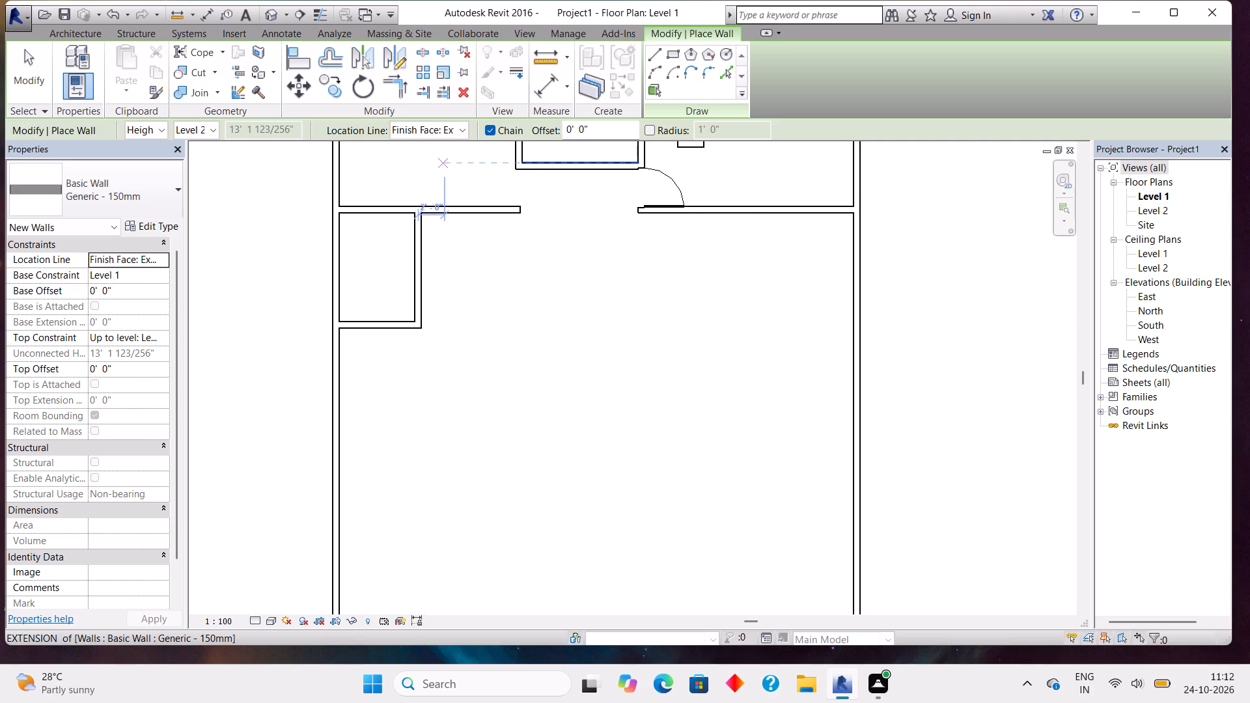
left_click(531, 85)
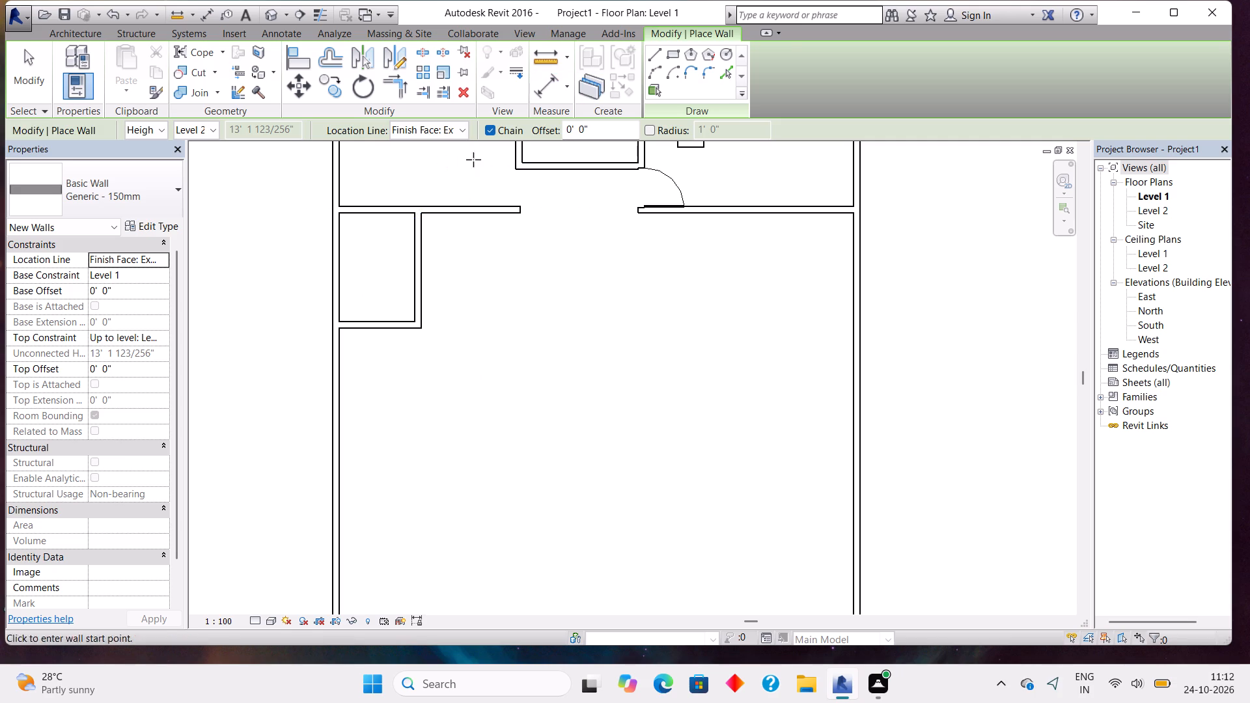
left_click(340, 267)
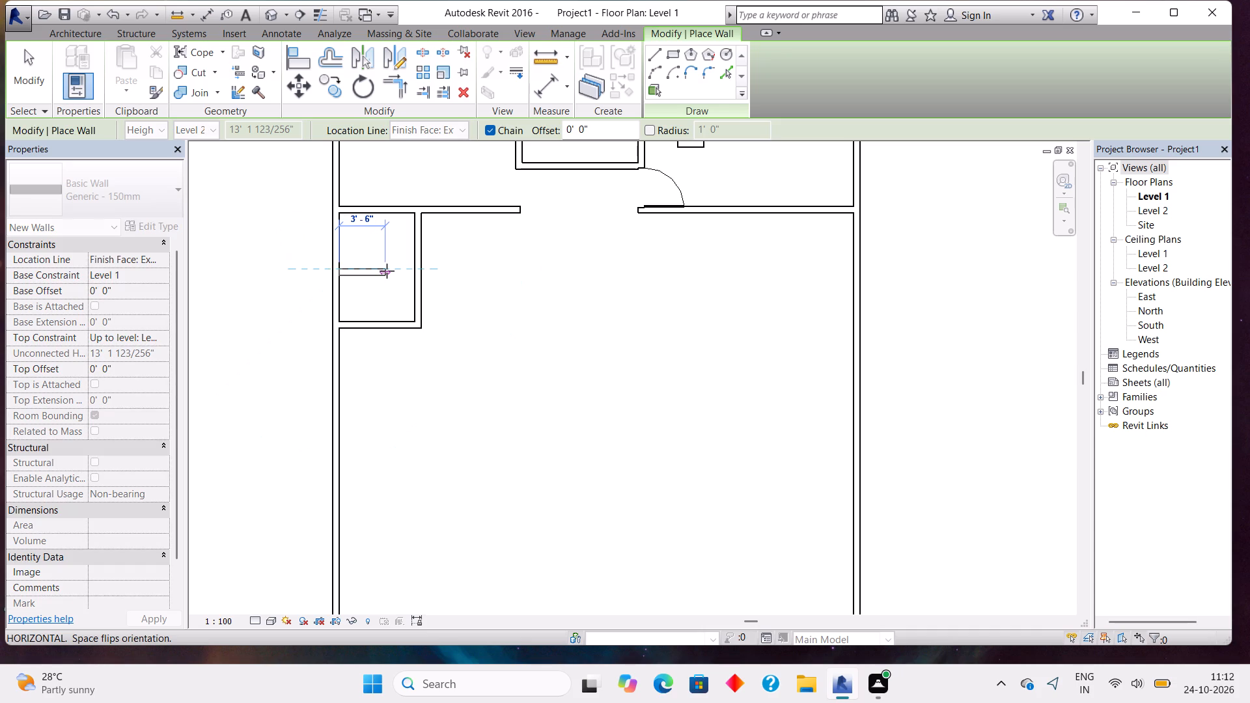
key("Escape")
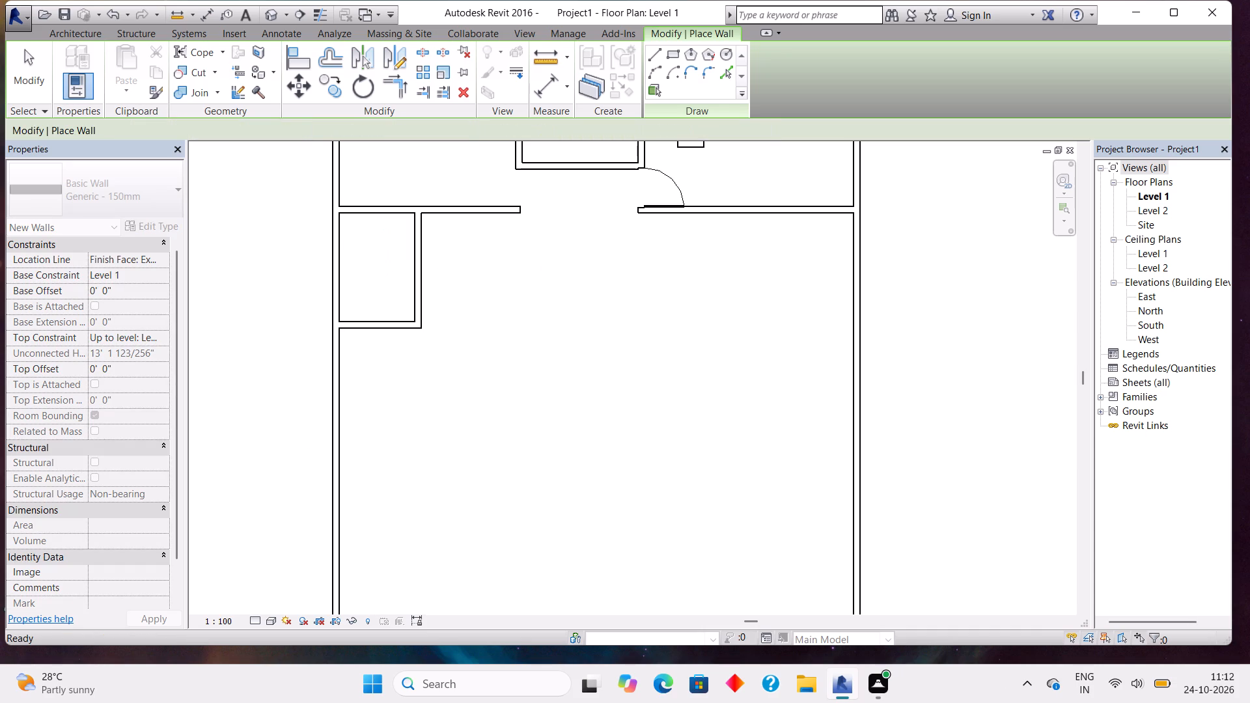
Measure the new small room's clear width and depth between wall faces using an aligned dimension.
left_click(544, 90)
scroll(360, 243, "up", 5)
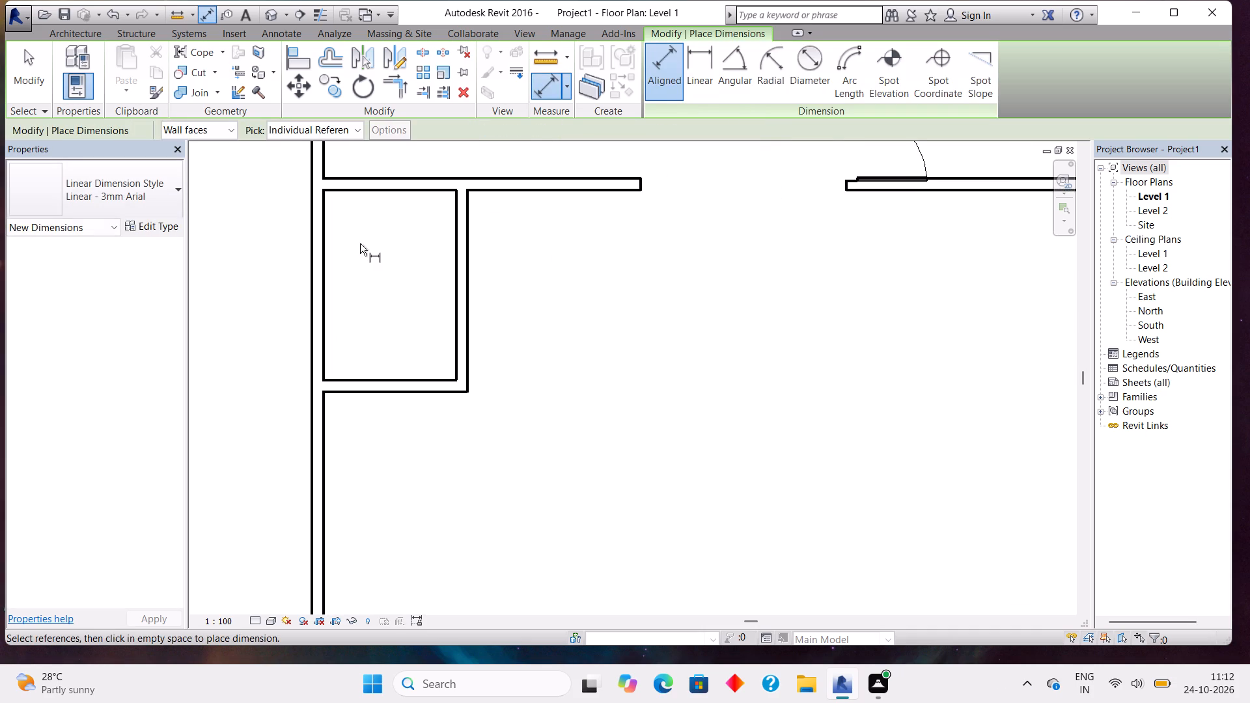
left_click(319, 281)
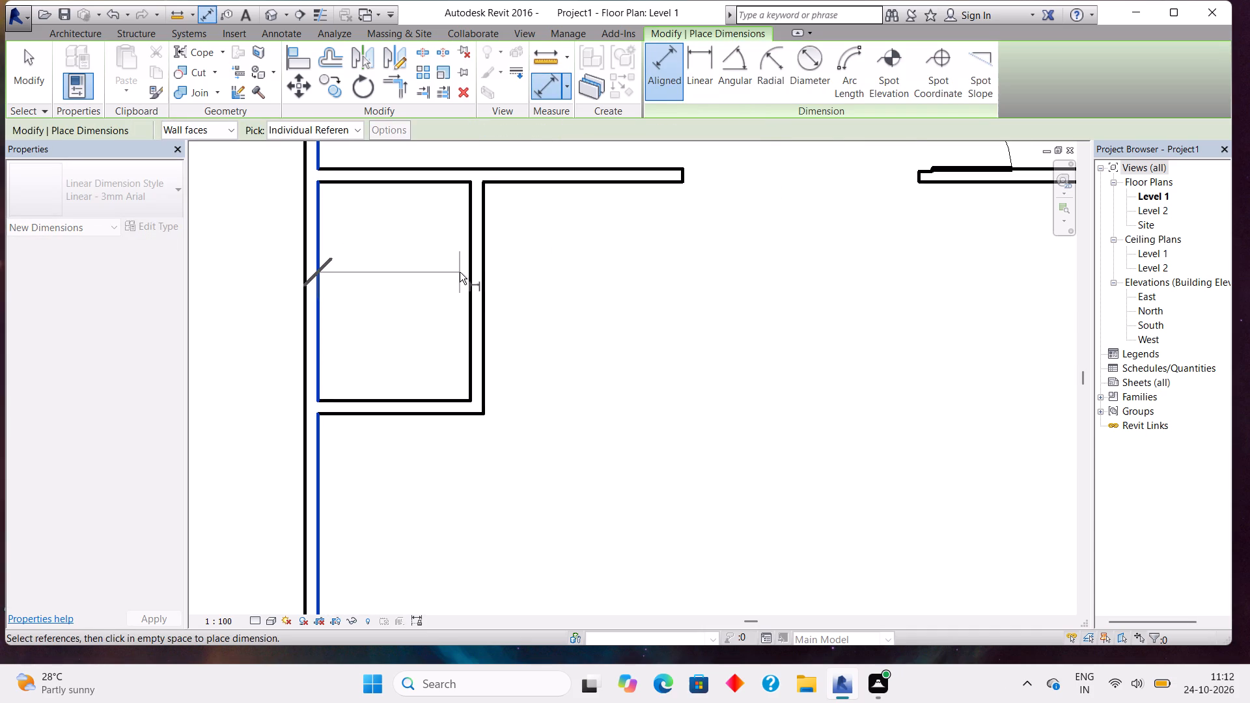
left_click(466, 280)
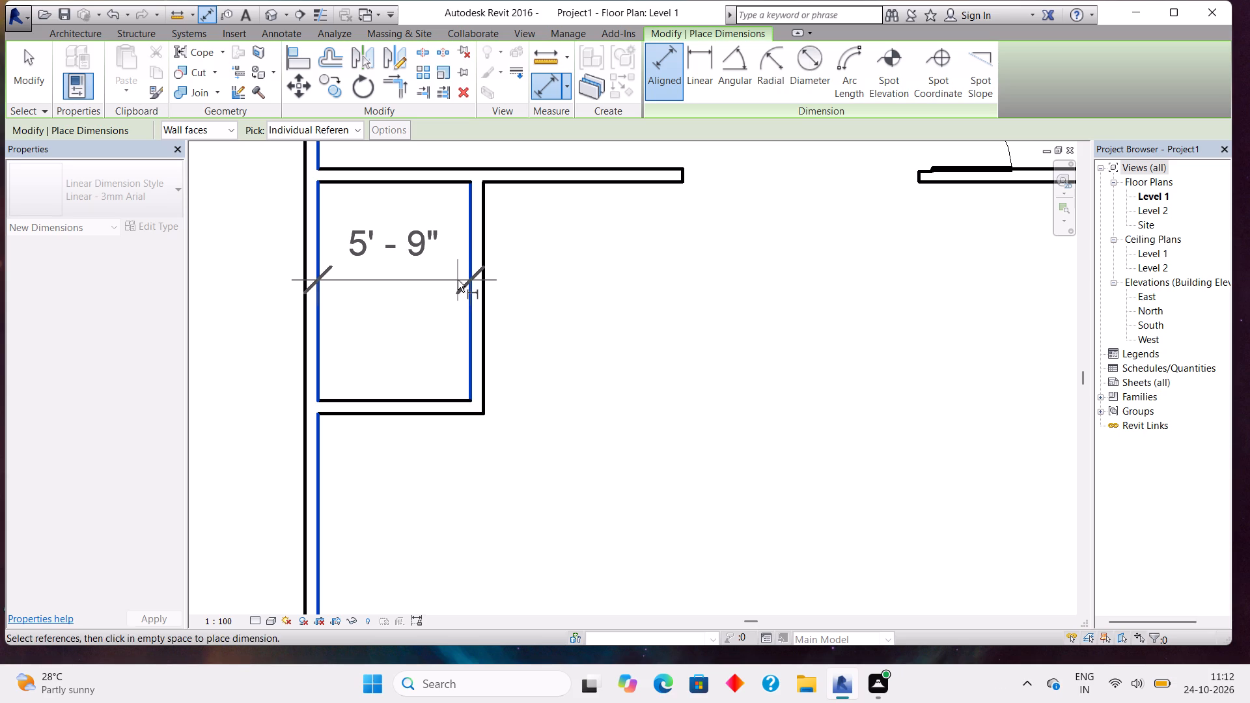
key("Escape")
left_click(402, 189)
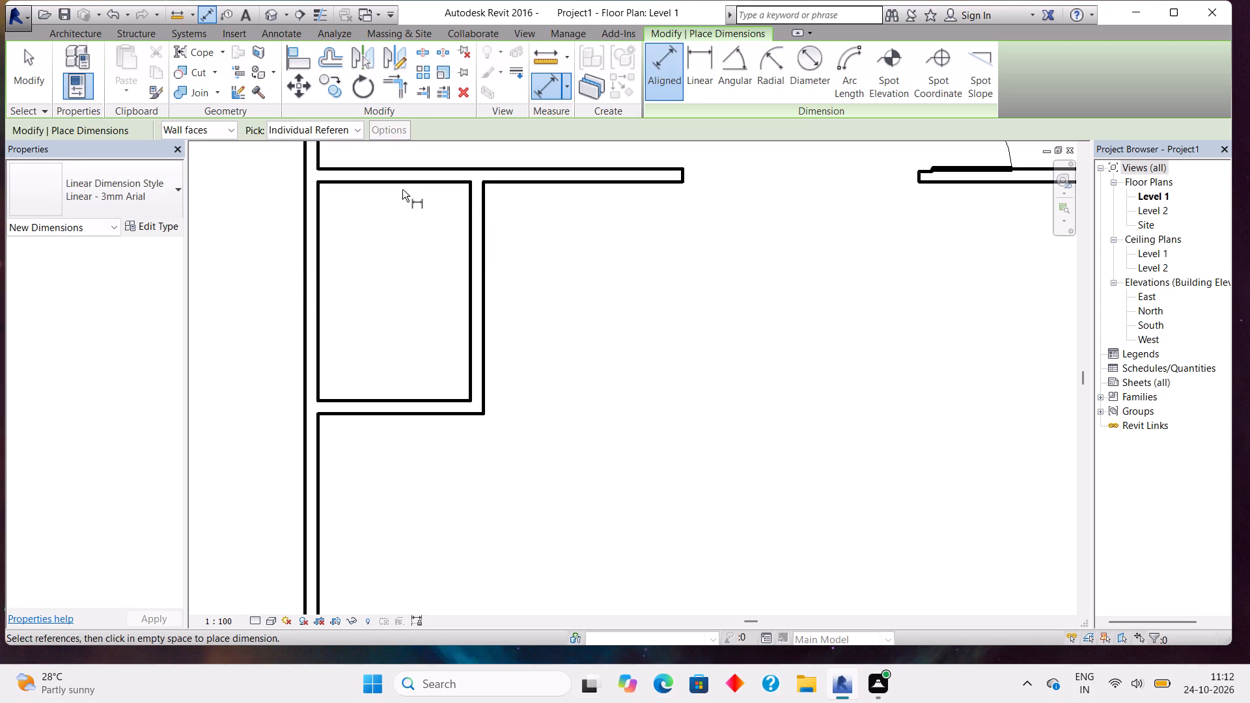
left_click(402, 184)
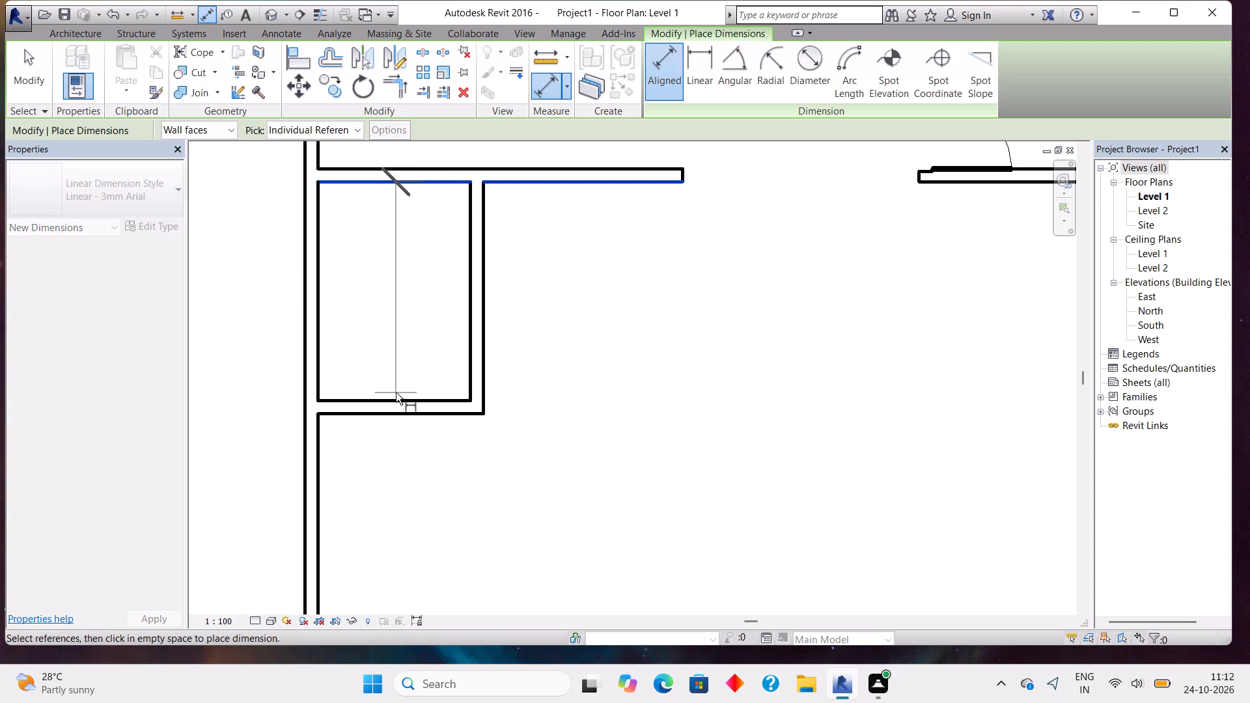
left_click(391, 396)
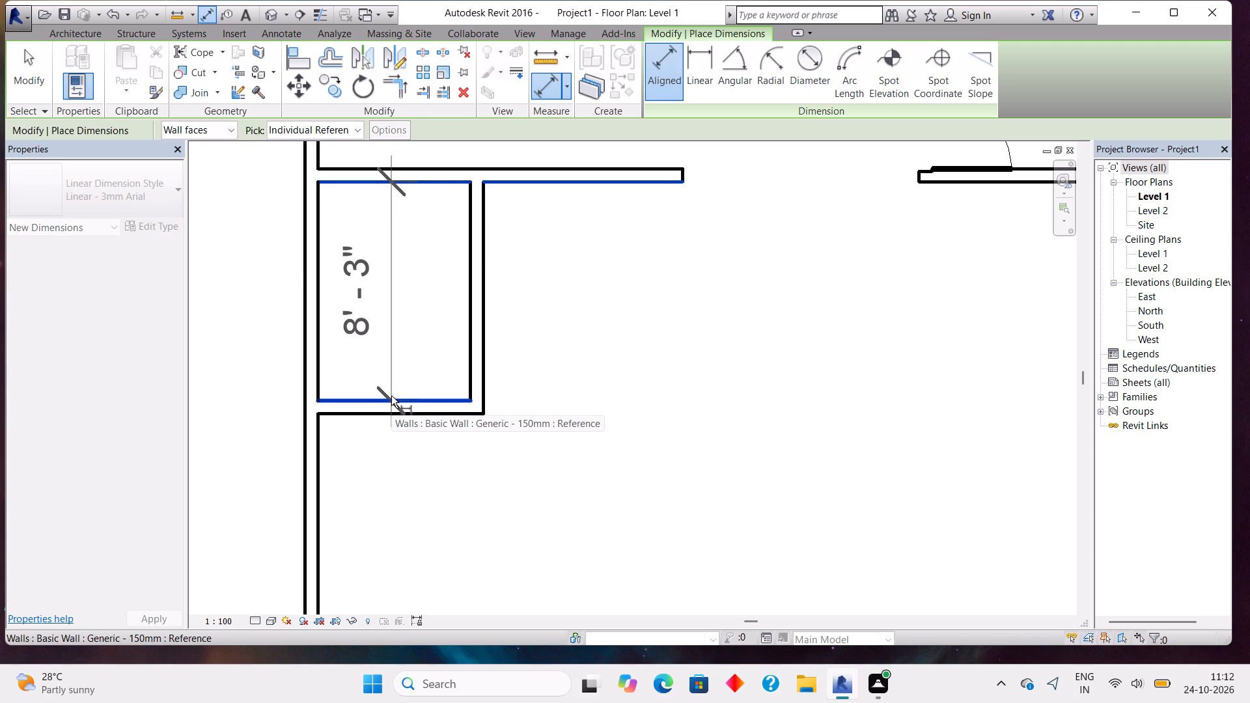
key("Escape")
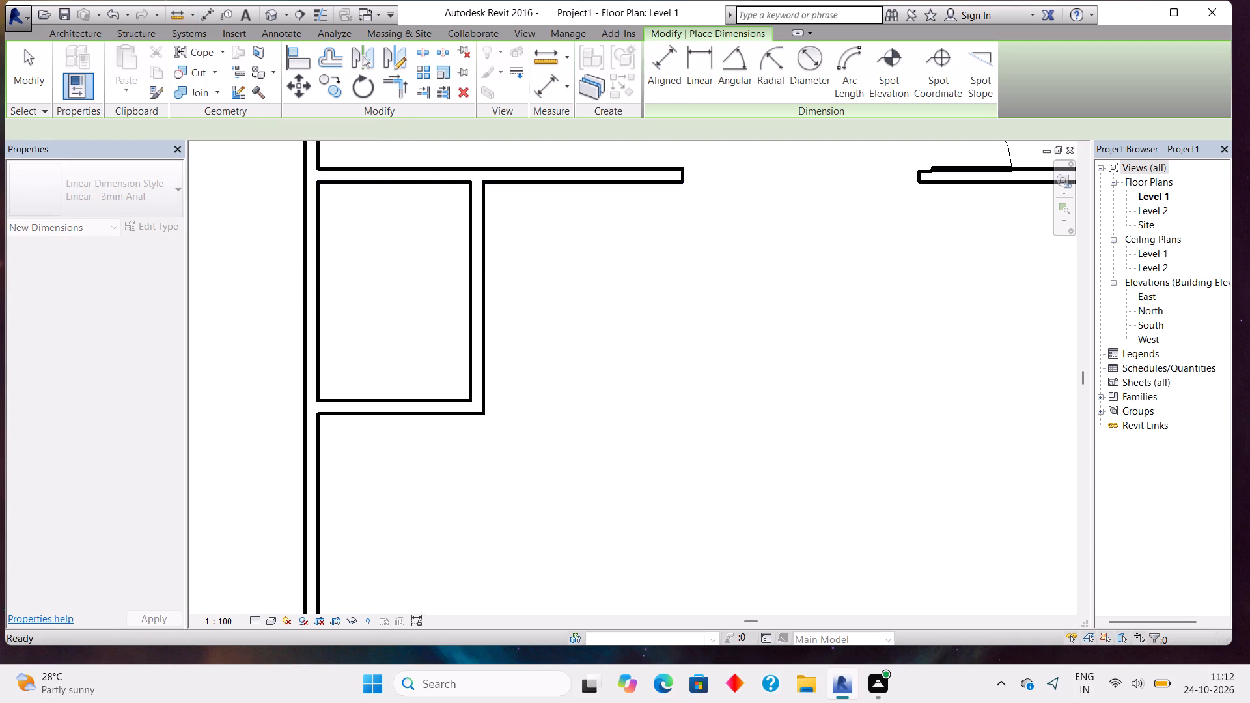
key("Escape")
Nudge the small room's lower wall upward until its distance from the dividing wall is 7' 4 61/64".
left_click(391, 396)
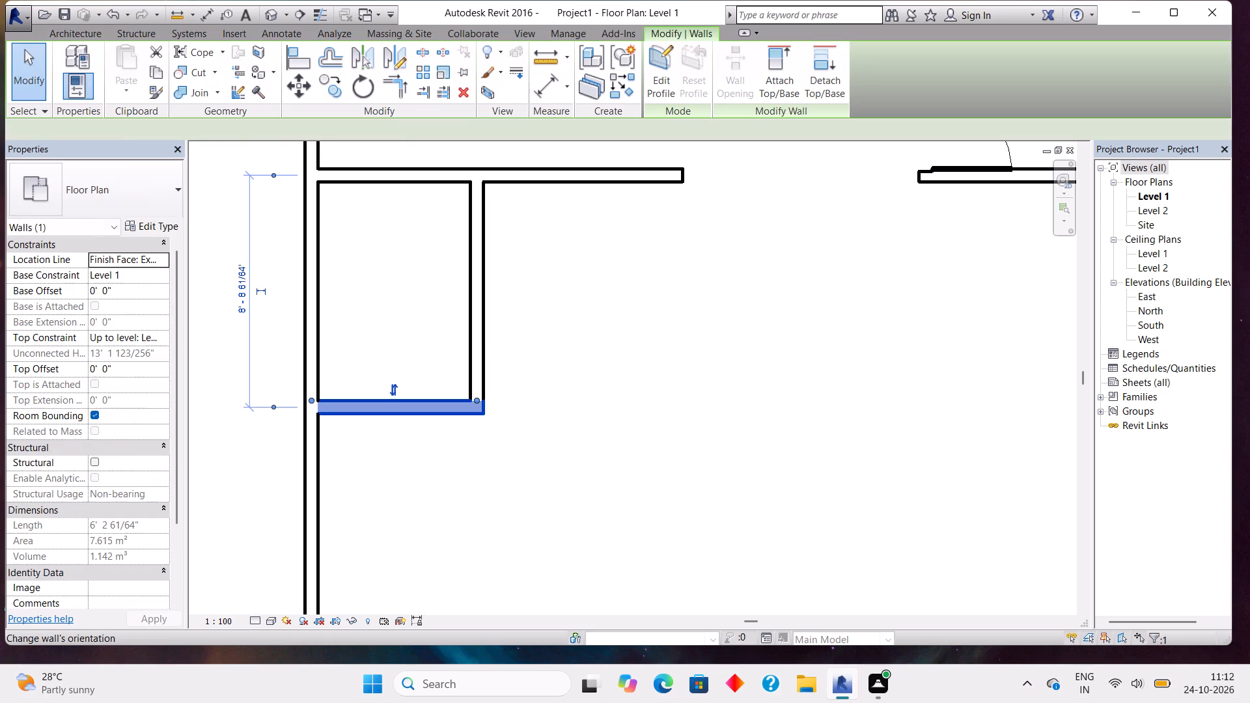
key("Up")
key("Up")
key("Up")
key("Up")
key("Up")
key("Up")
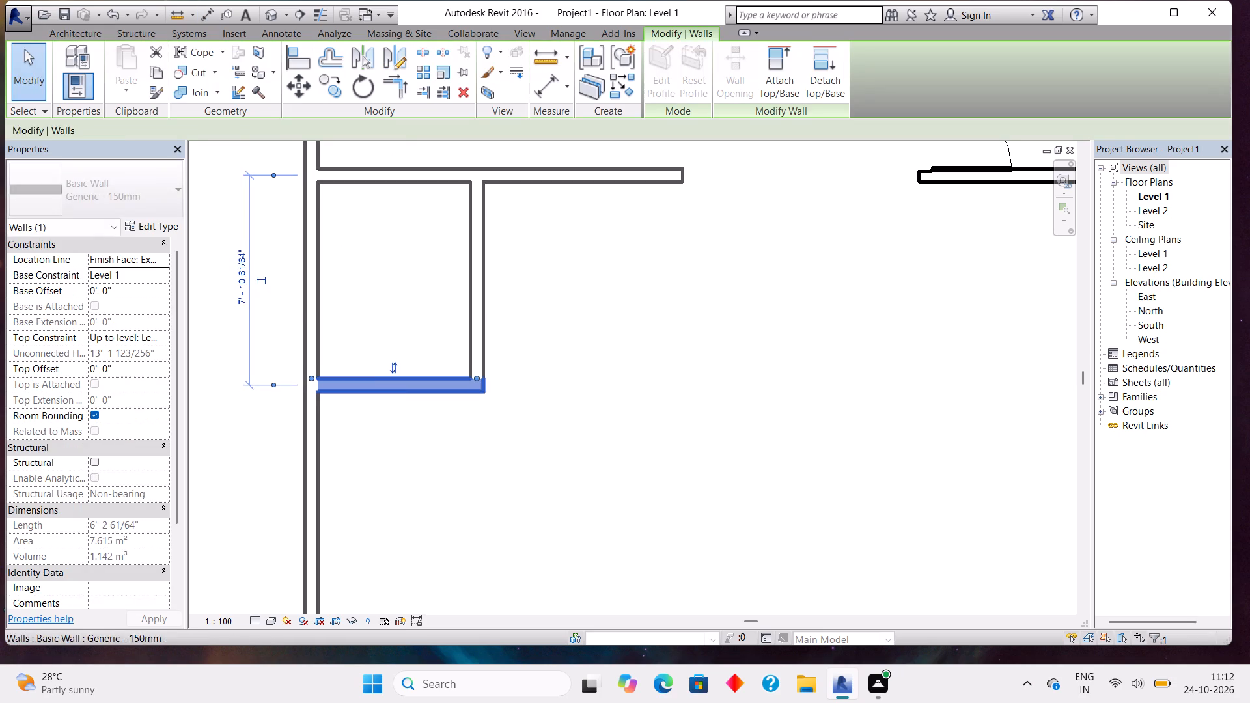
key("Up")
key("Up")
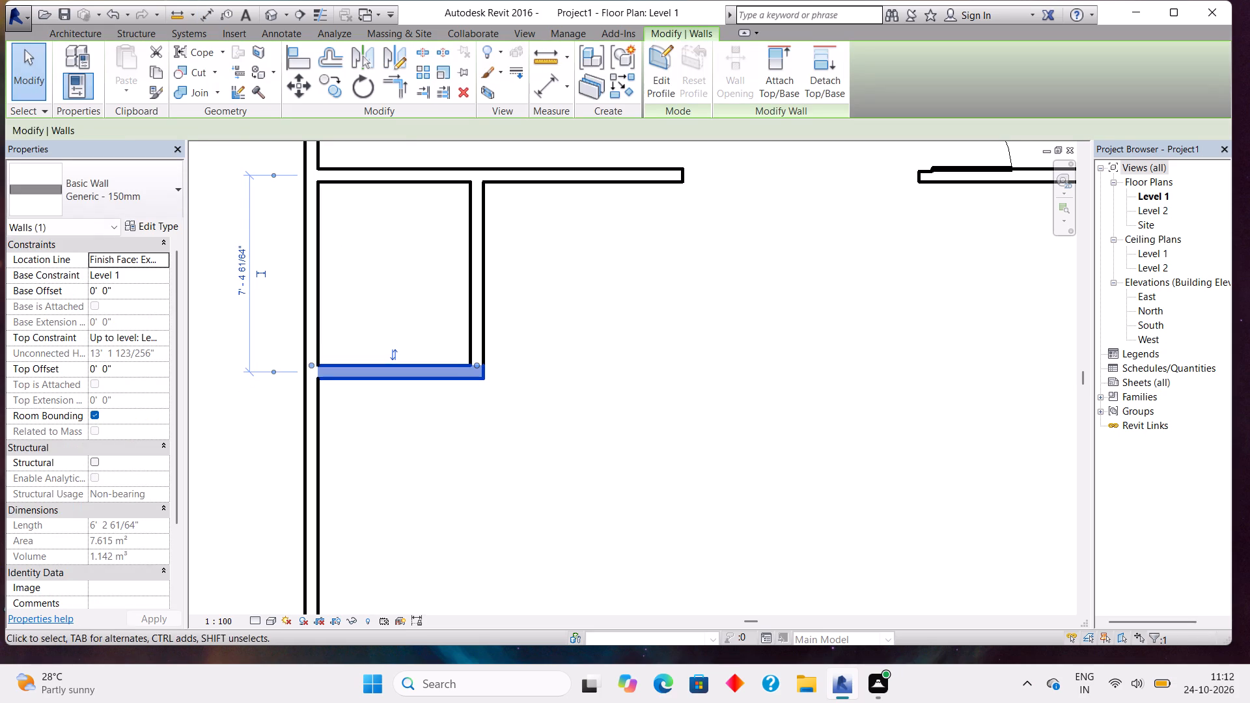
Nudge the small room's vertical inner wall one increment toward the outer wall.
left_click(467, 309)
key("Left")
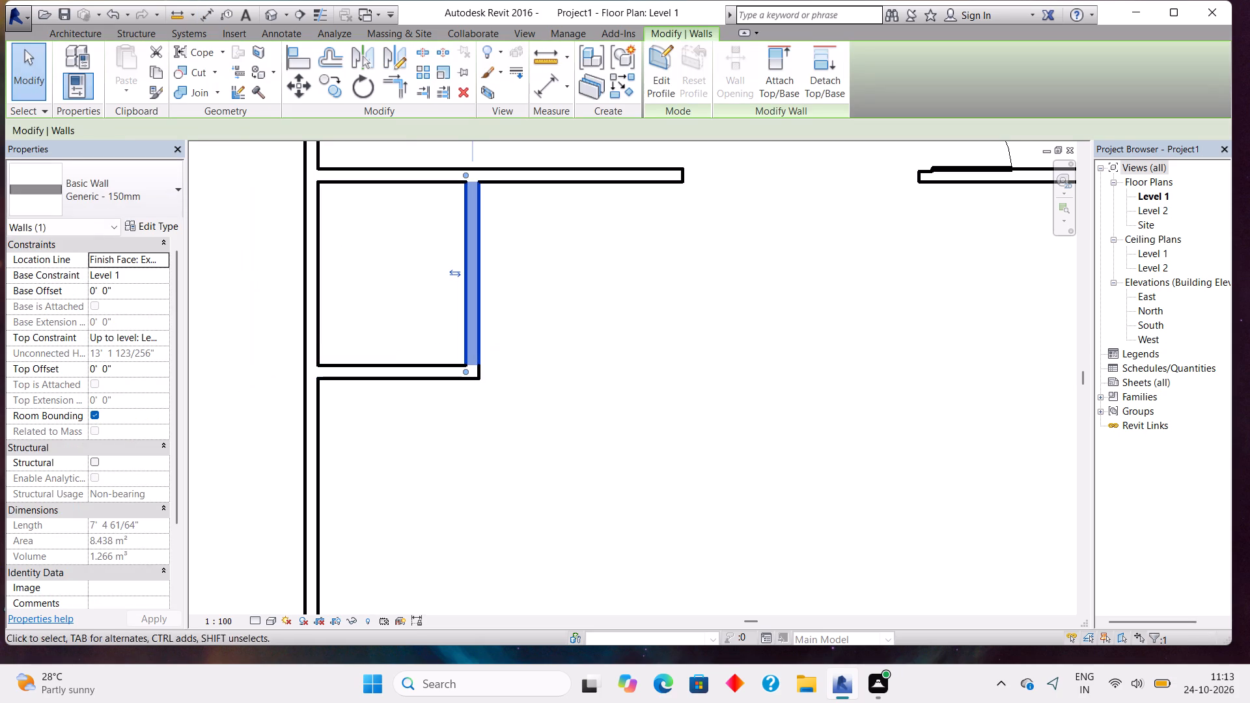
Check the small room's clear width and depth between inner wall faces using an aligned dimension.
left_click(537, 88)
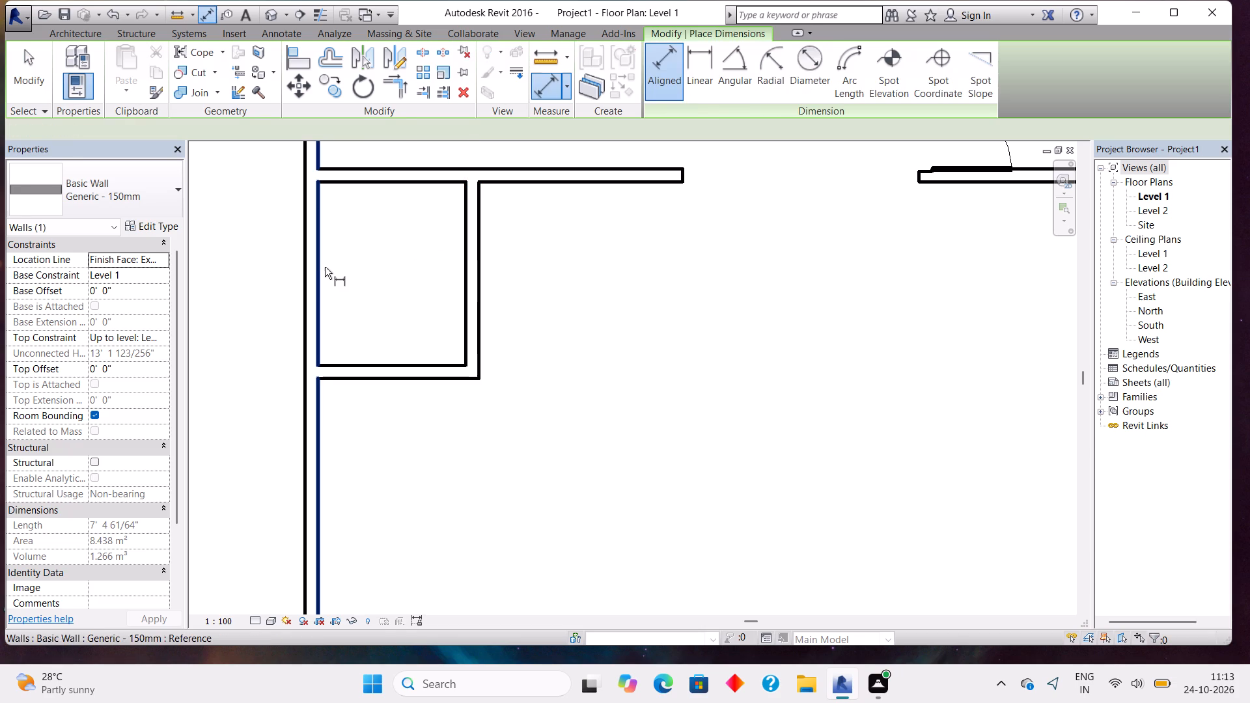
left_click(319, 267)
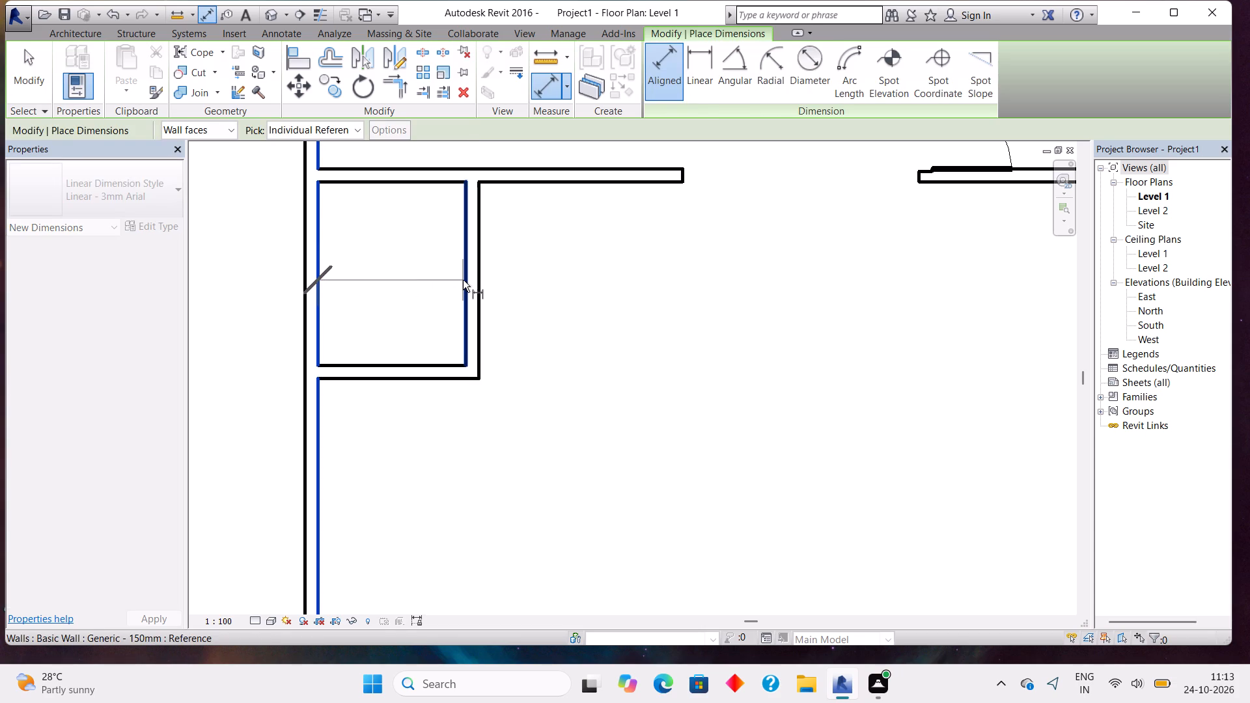
left_click(463, 280)
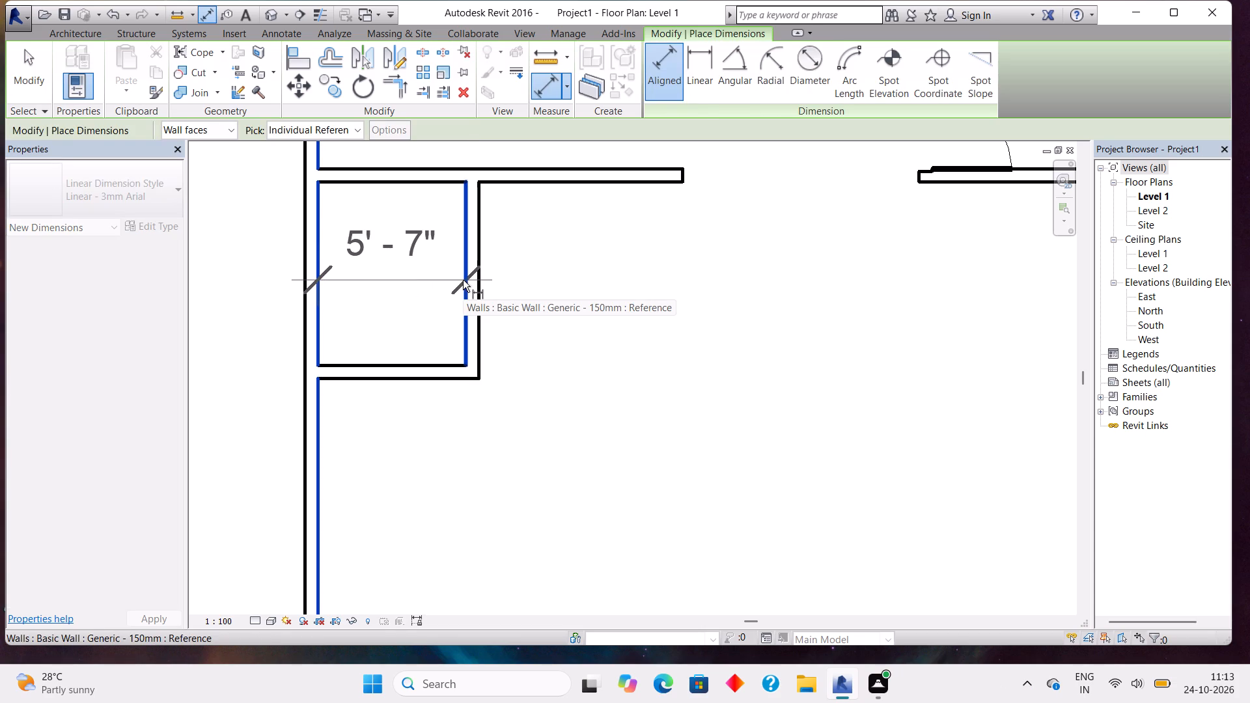
key("Escape")
left_click(392, 185)
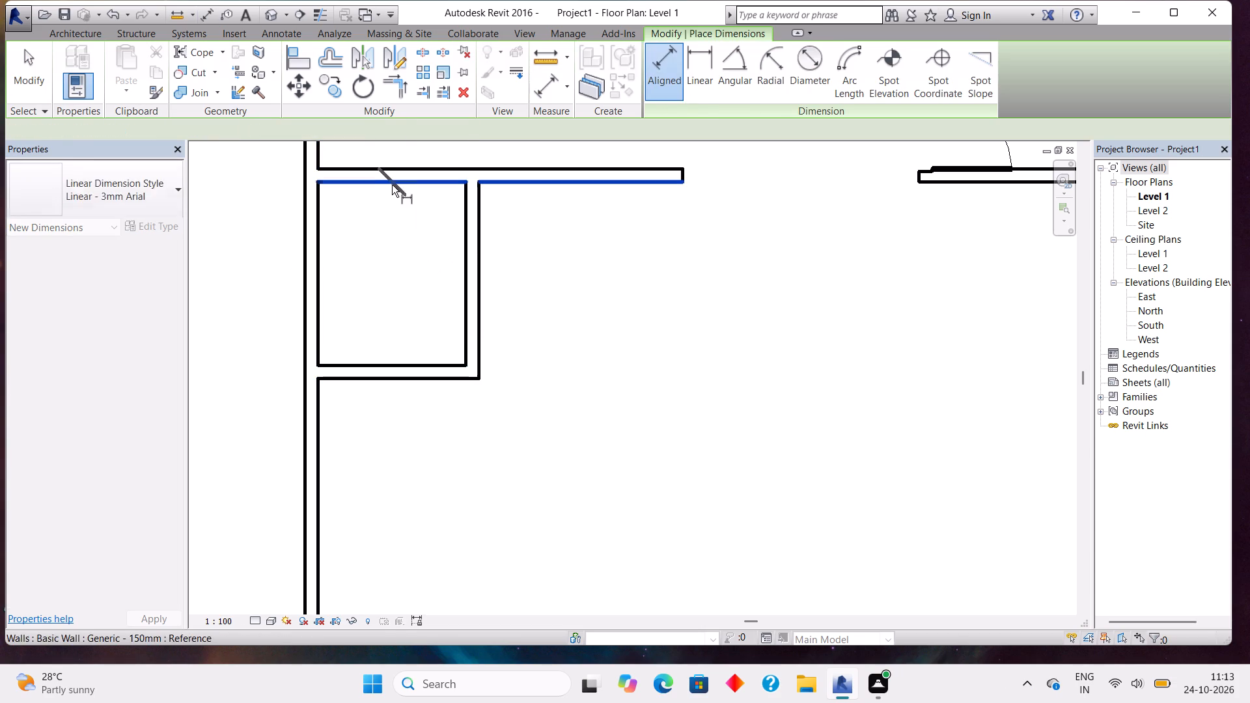
left_click(380, 359)
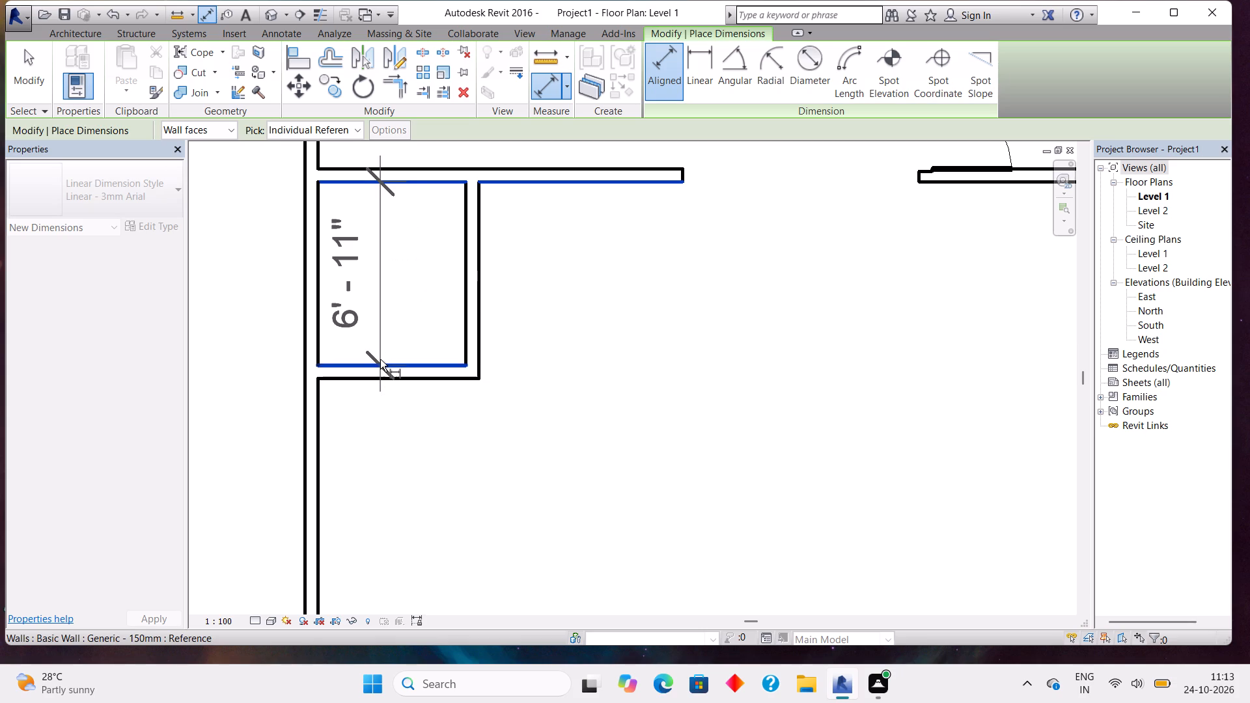
key("Escape")
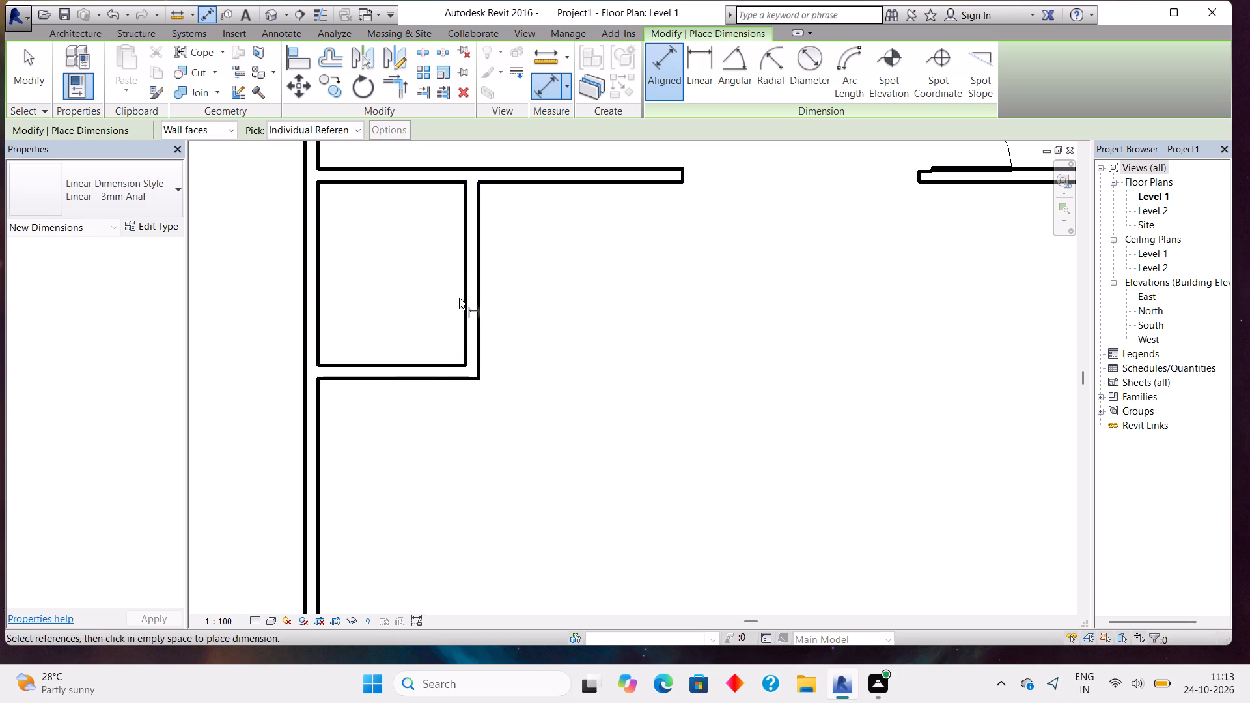
left_click(463, 292)
key("Escape")
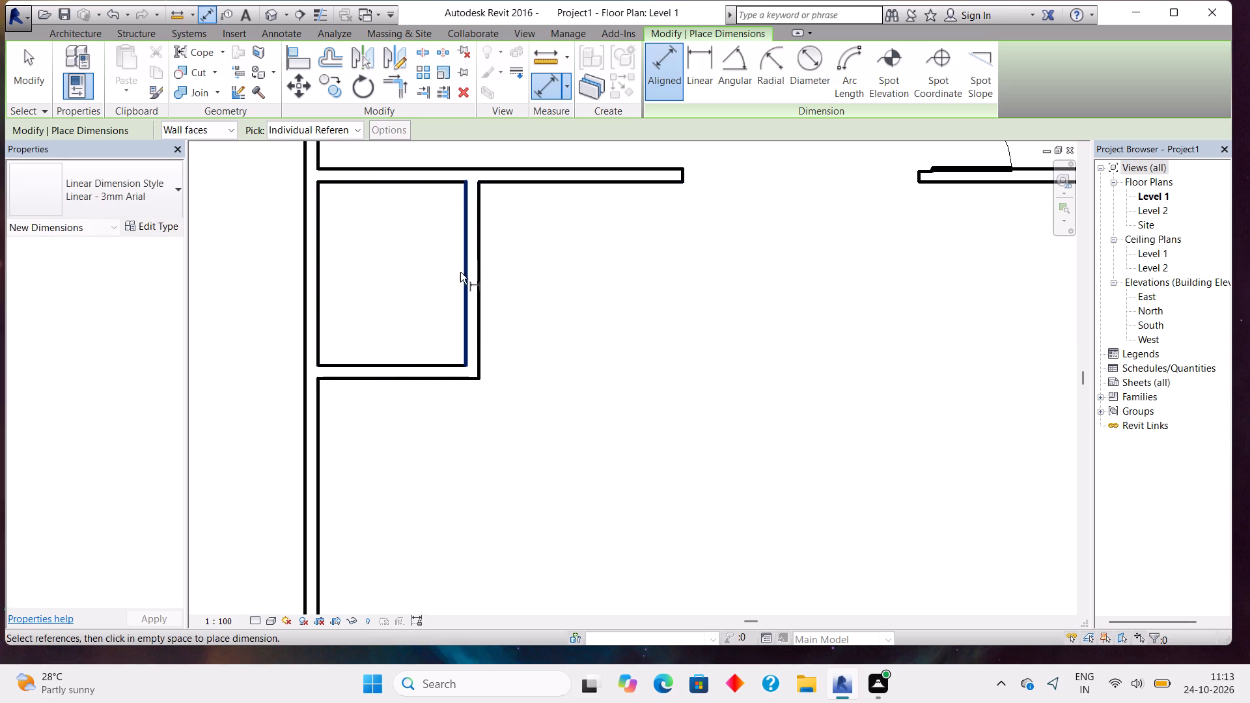
left_click(464, 268)
left_click(321, 303)
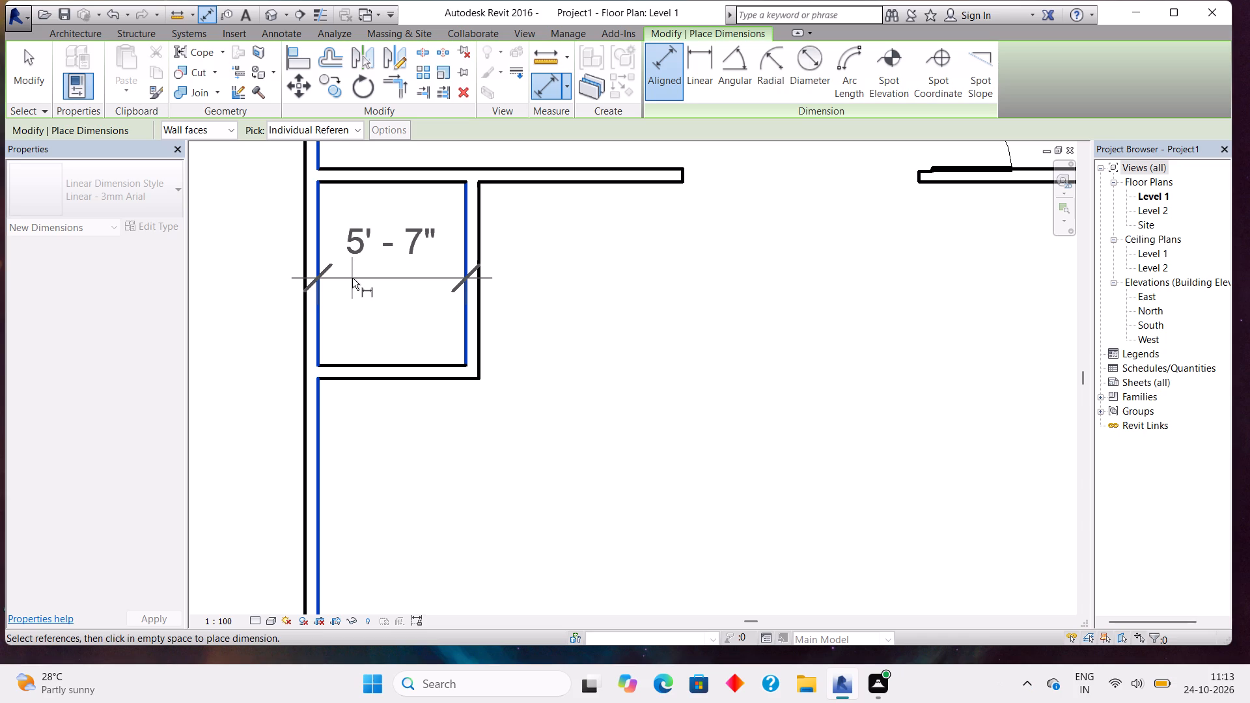
key("Escape")
key("Escape")
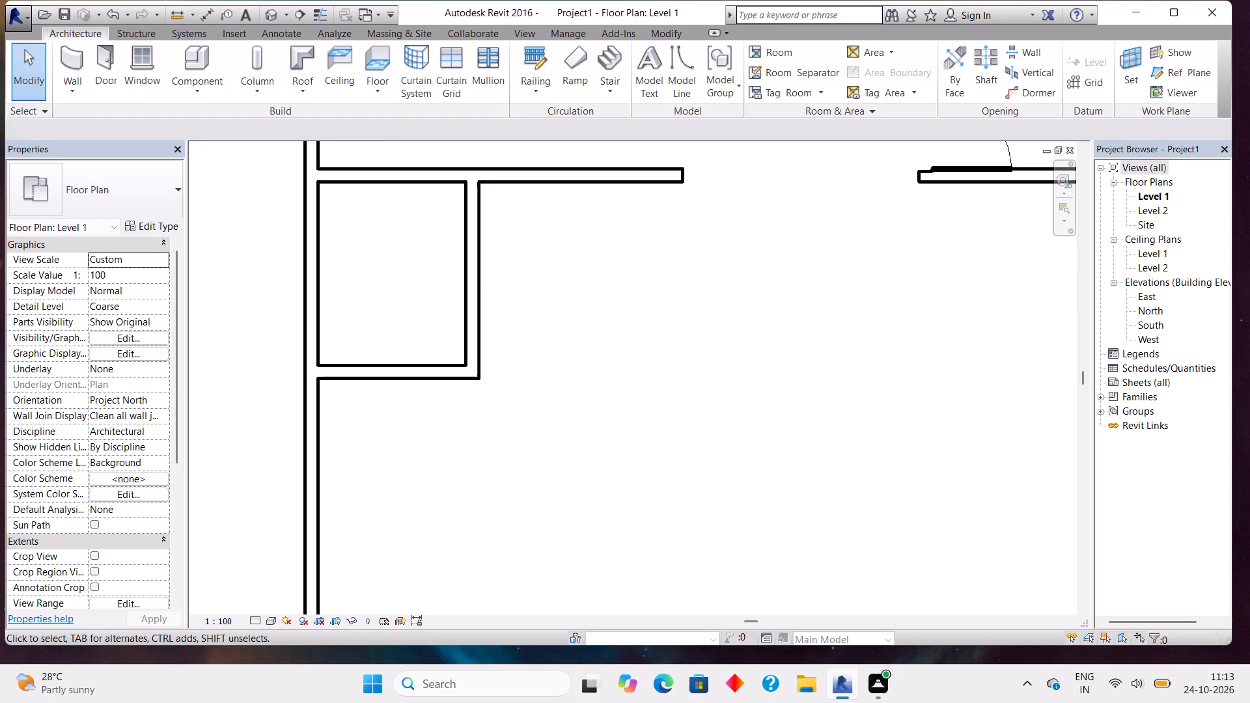
Nudge the small room's vertical inner wall two increments toward the outer wall.
left_click(461, 281)
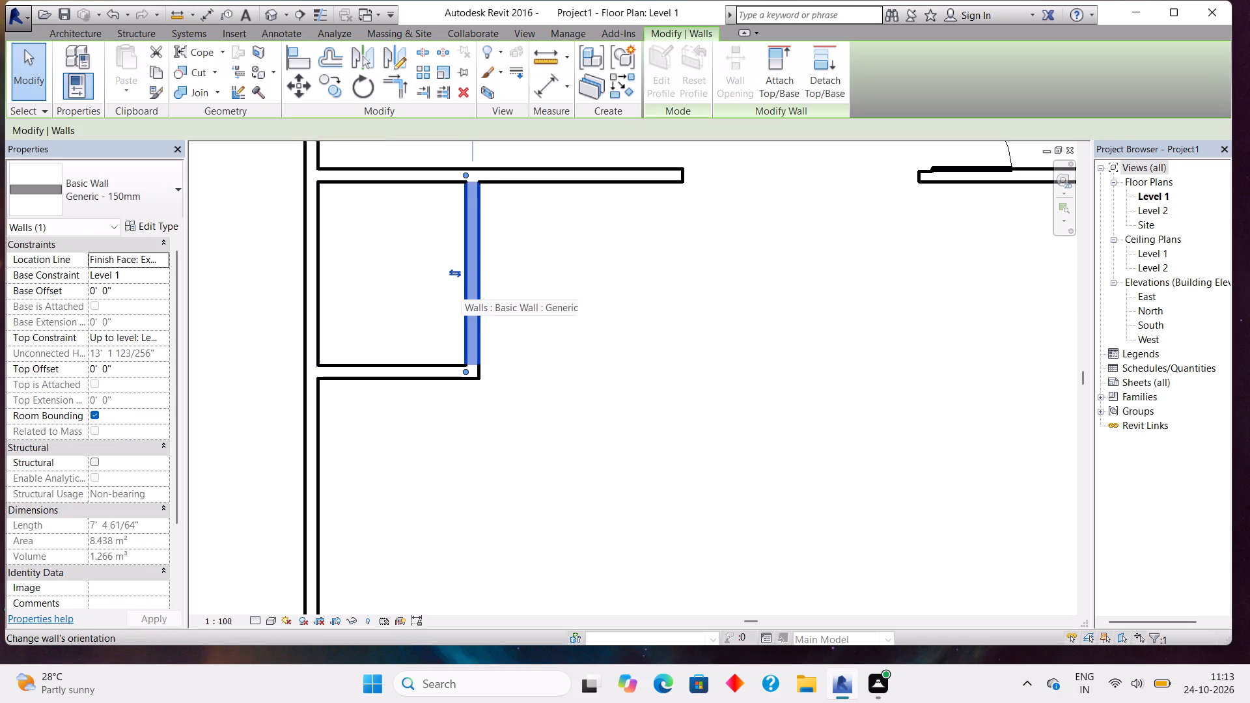
key("Left")
key("Left")
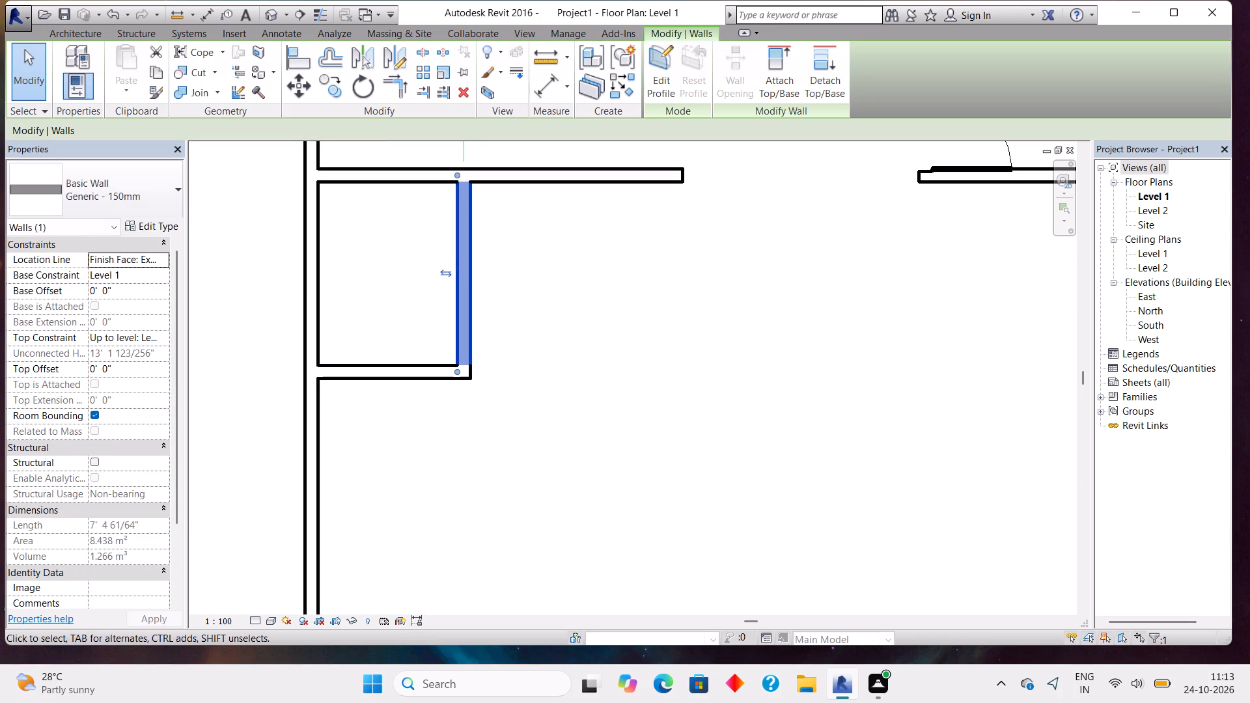
Nudge the small room's lower wall upward three increments, to 6' 10 61/64" from the dividing wall.
left_click(409, 368)
key("Up")
key("Up")
key("Up")
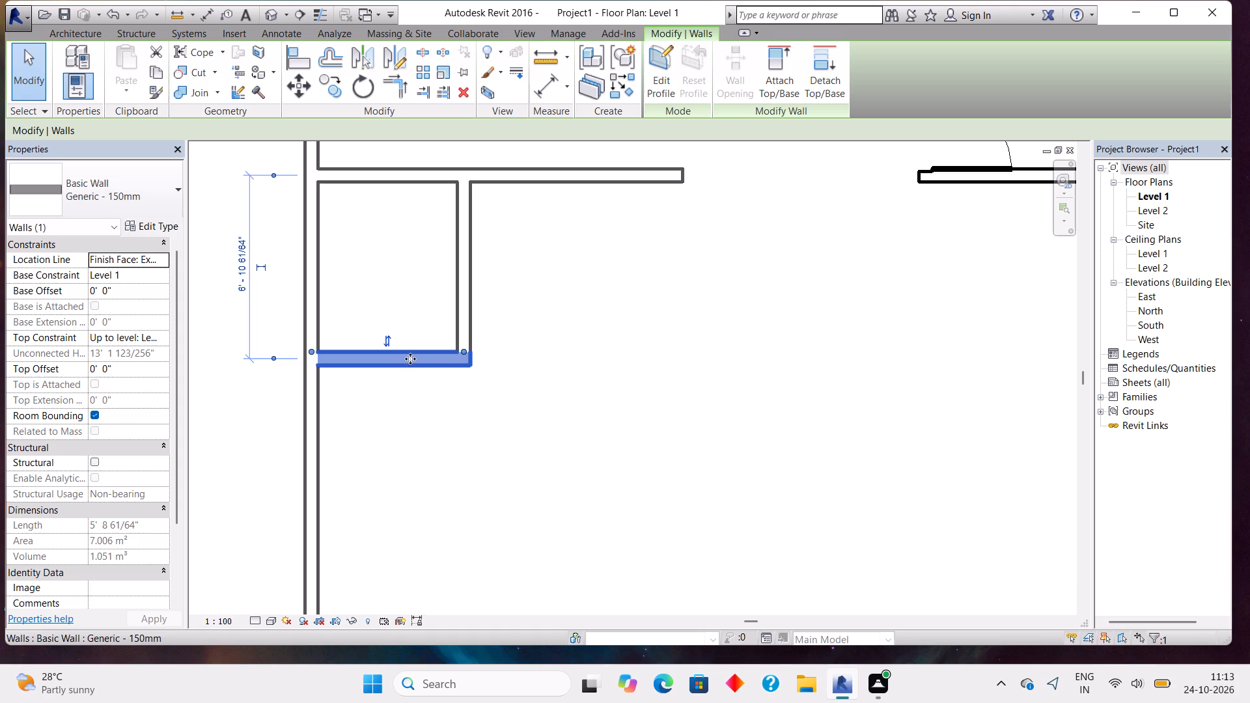
Measure the resized small room's clear width and depth between wall faces using an aligned dimension.
left_click(535, 89)
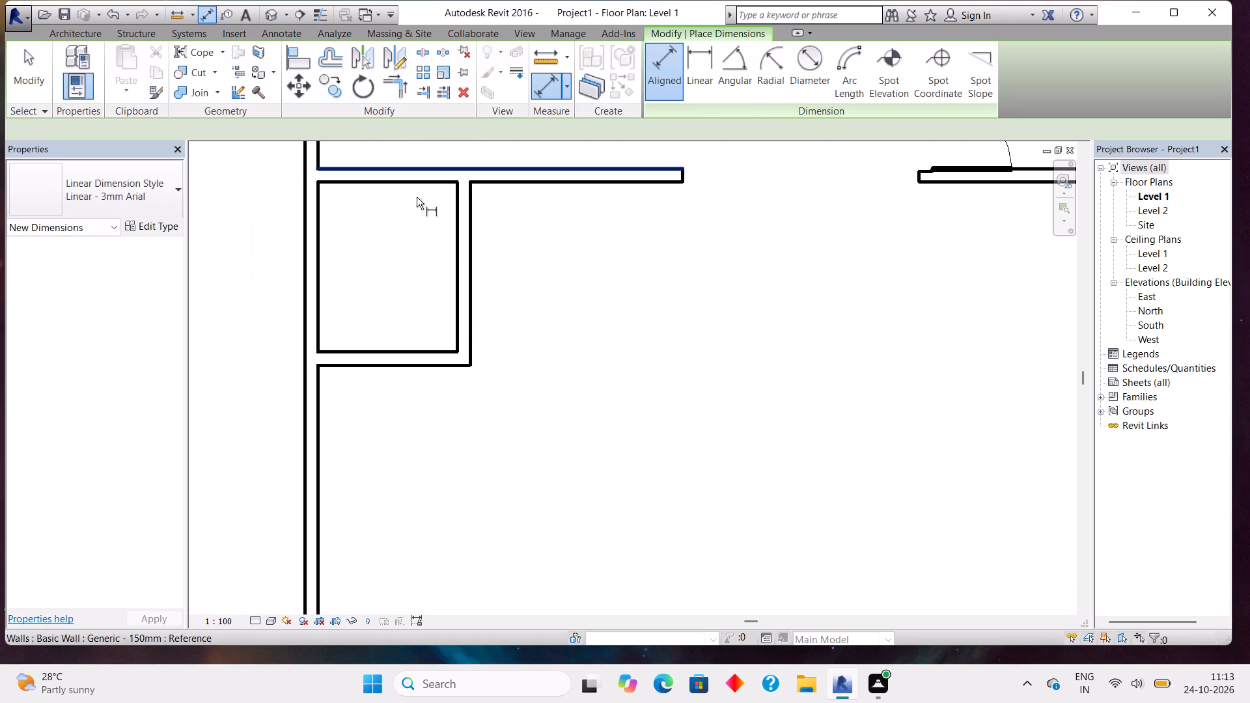
left_click(325, 225)
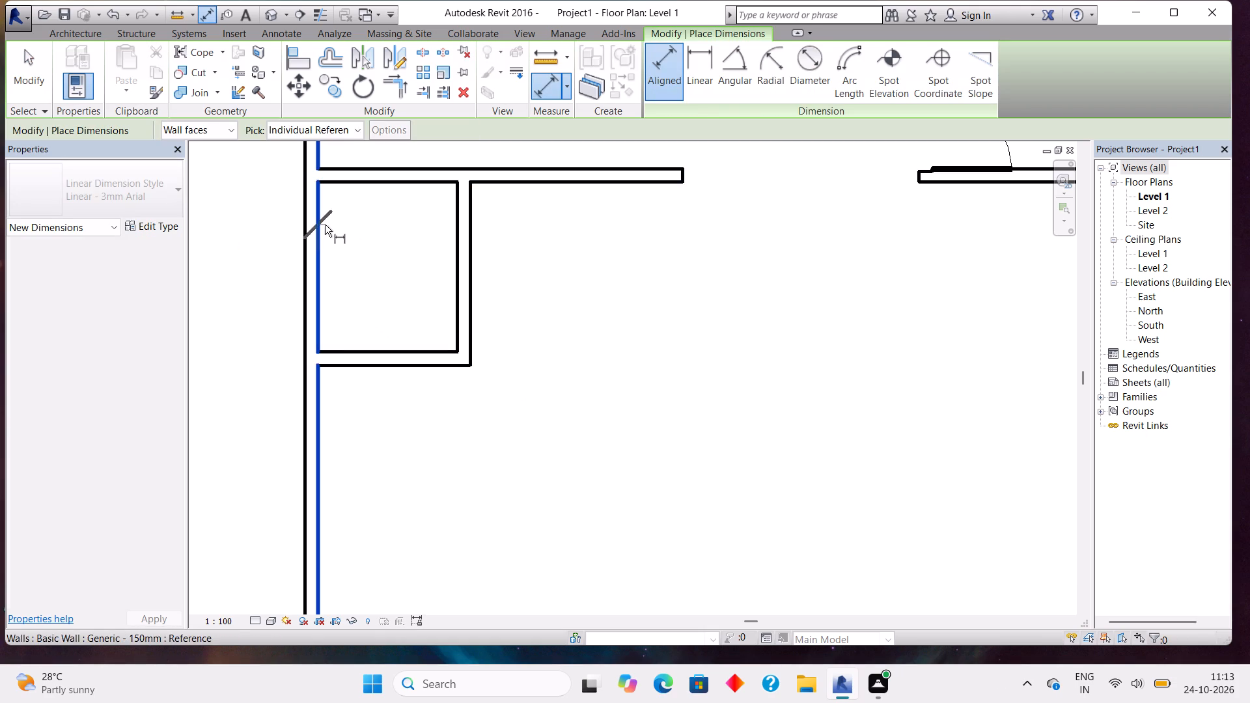
left_click(452, 240)
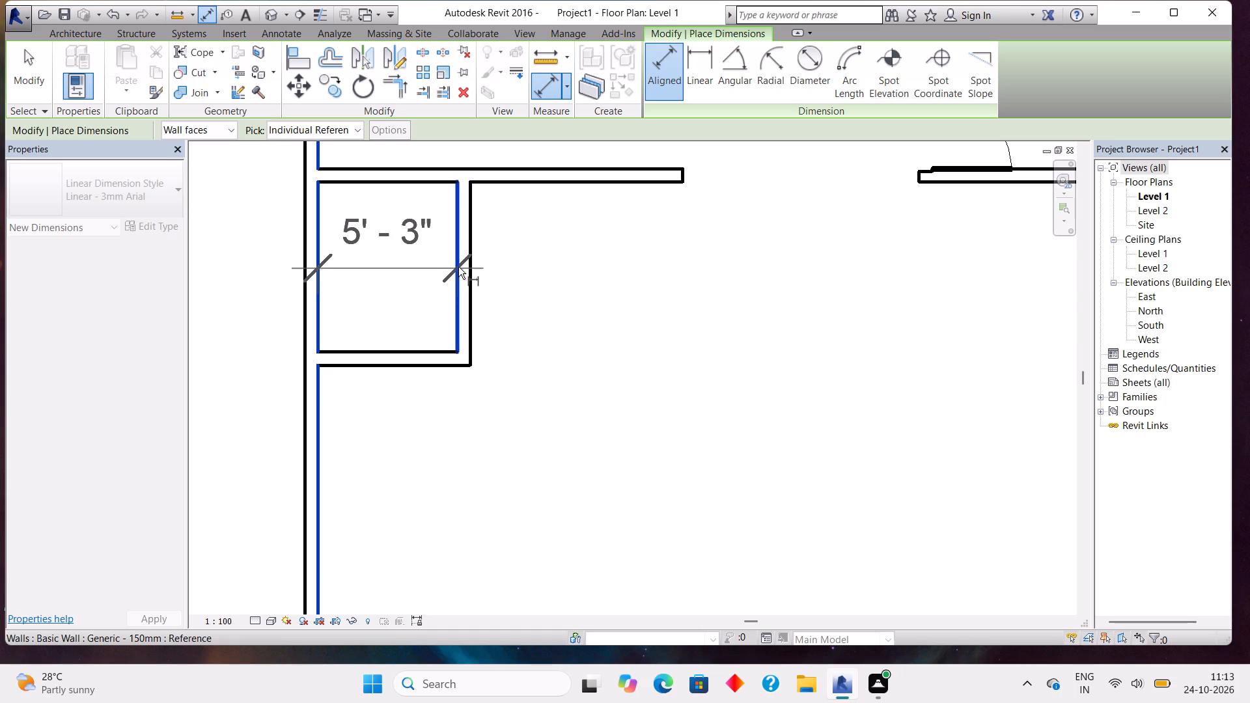
key("Escape")
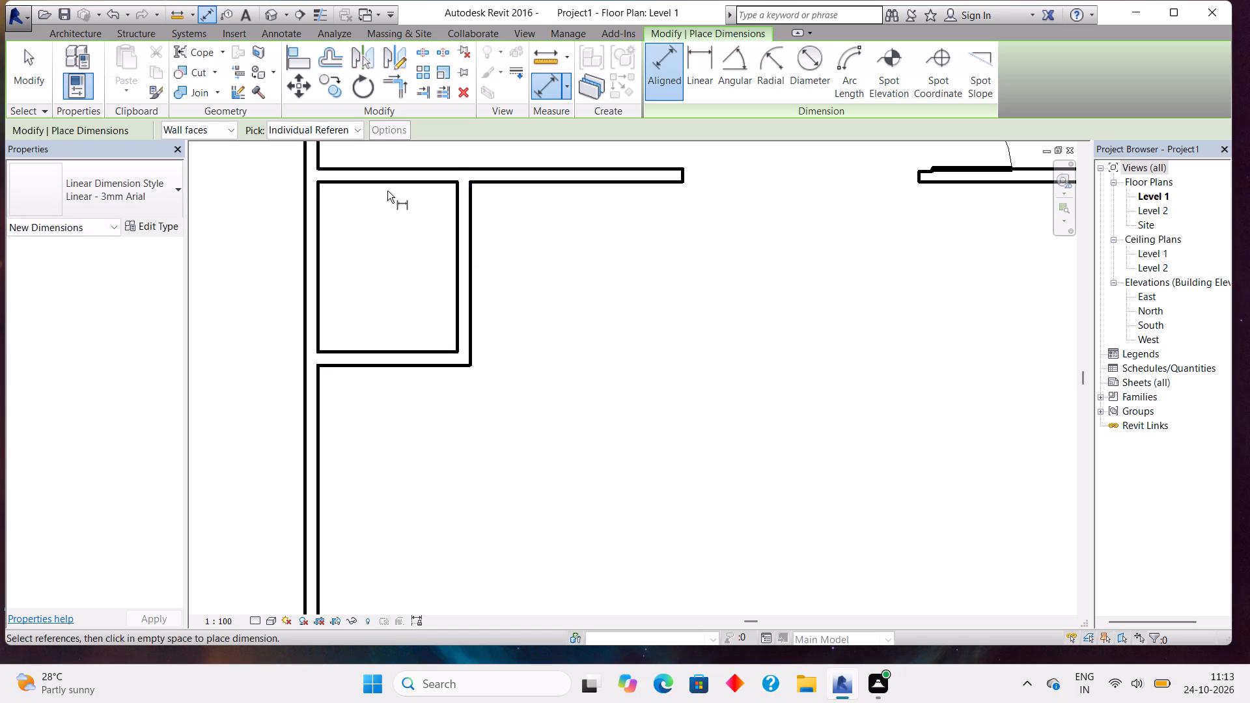
left_click(390, 184)
left_click(383, 350)
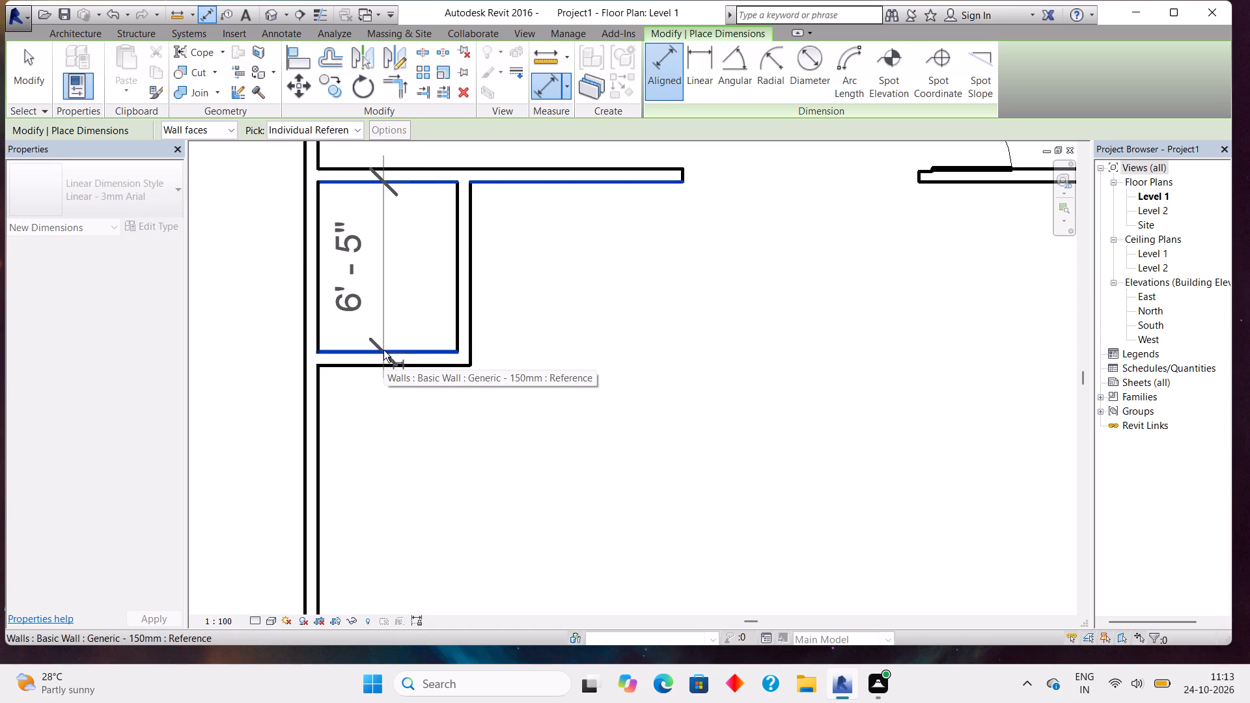
key("Escape")
key("Escape")
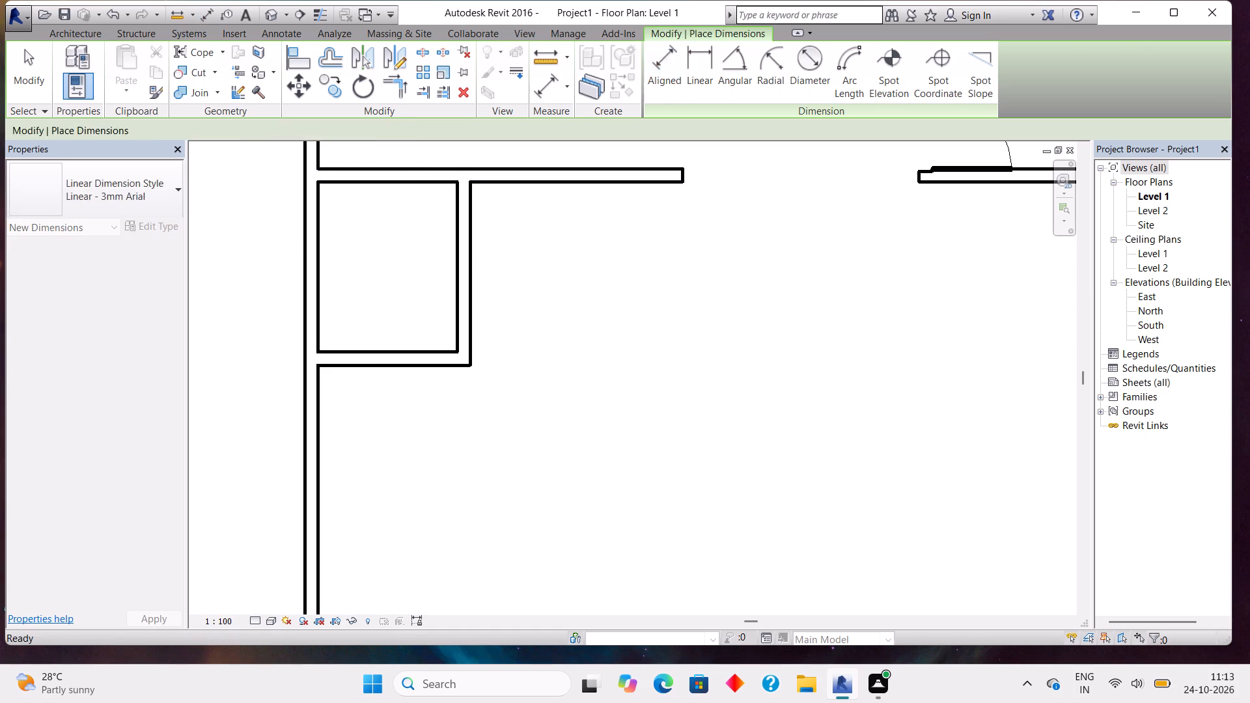
Nudge the small room's vertical inner wall two more increments toward the outer wall.
left_click(457, 283)
key("Left")
key("Left")
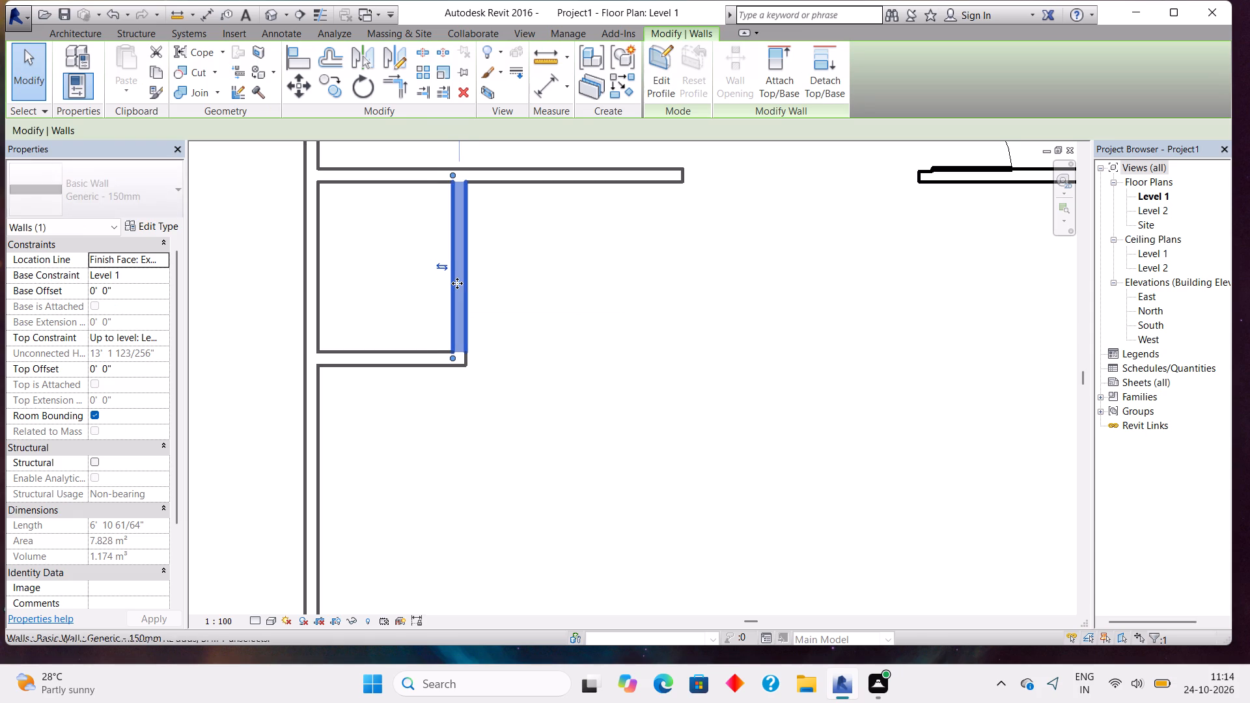
Measure the small room's clear depth and width again between inner wall faces using an aligned dimension.
left_click(538, 92)
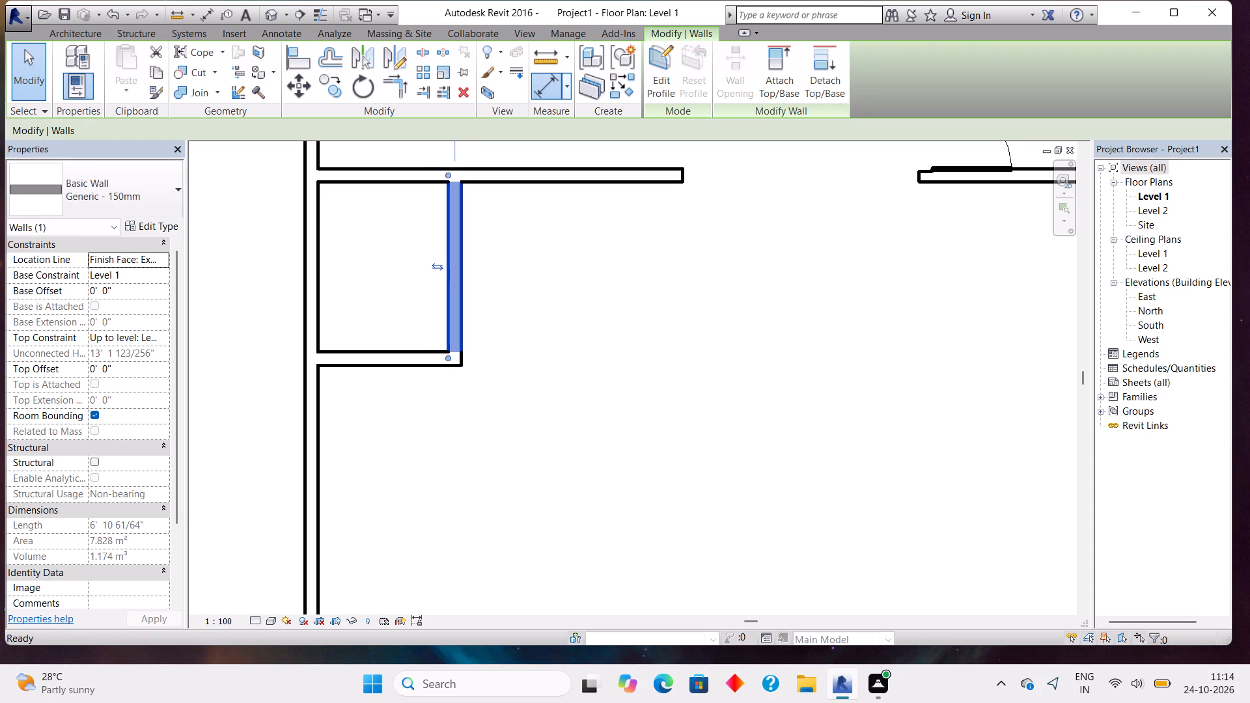
left_click(386, 186)
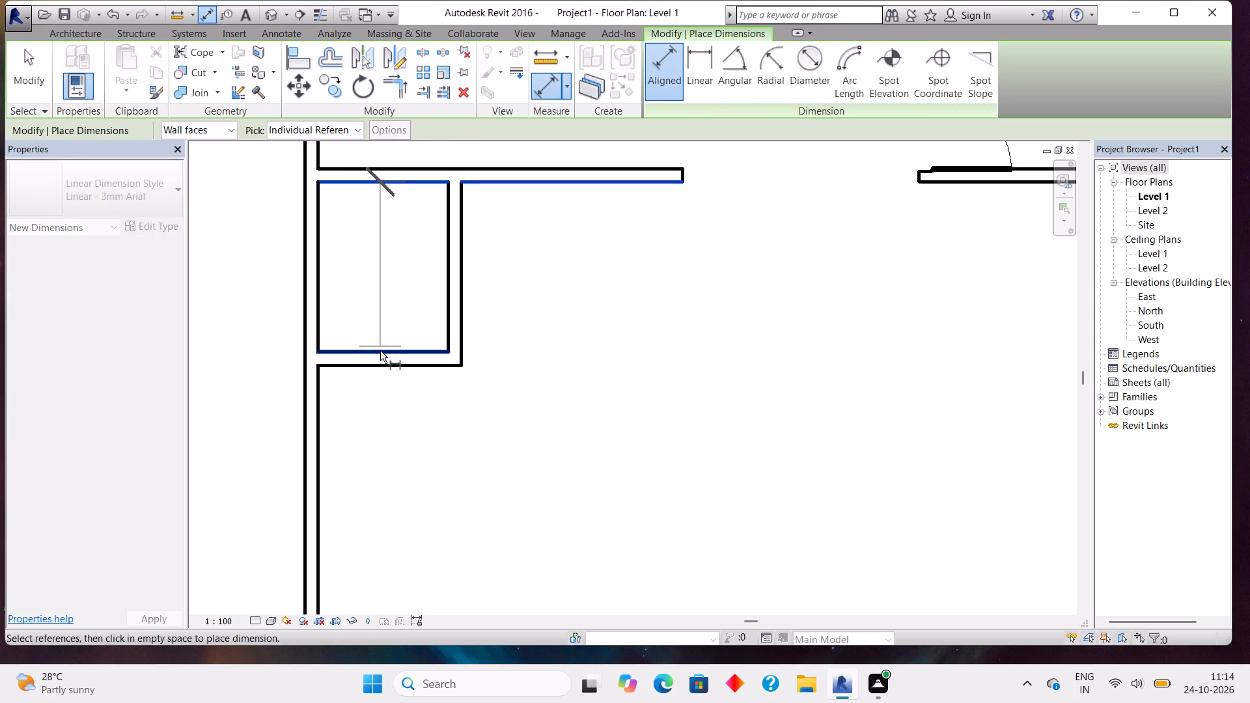
left_click(380, 353)
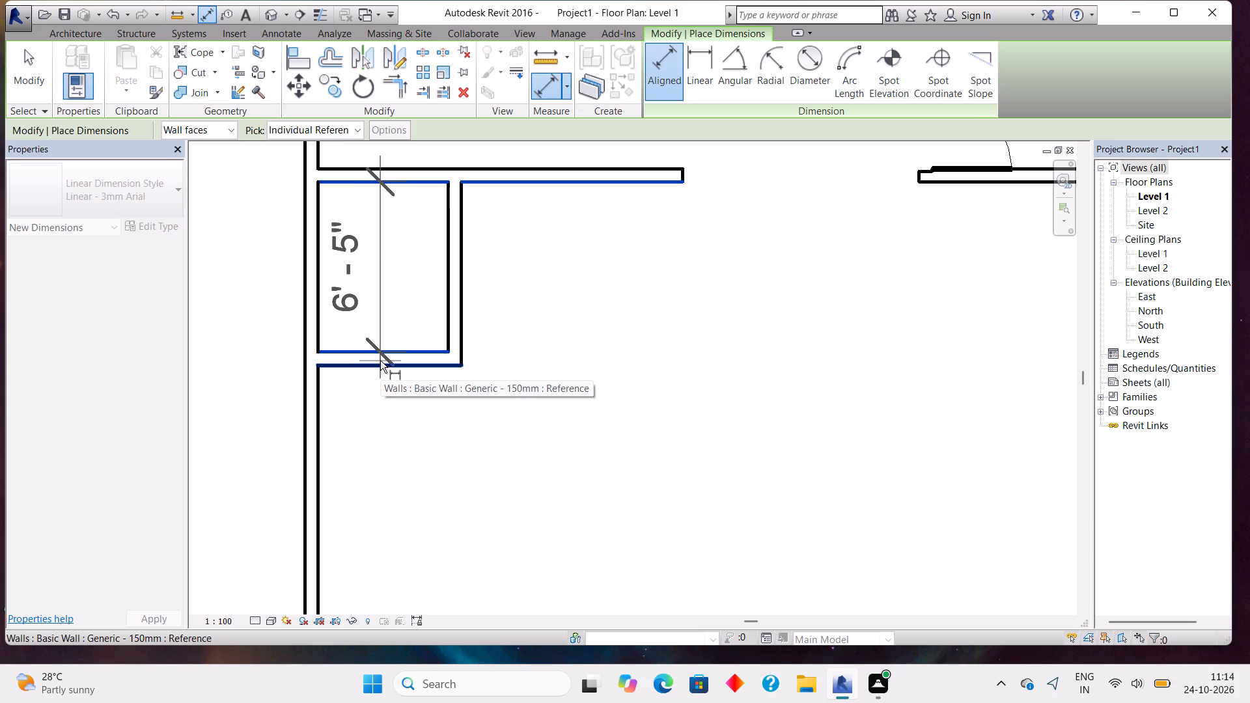
key("Escape")
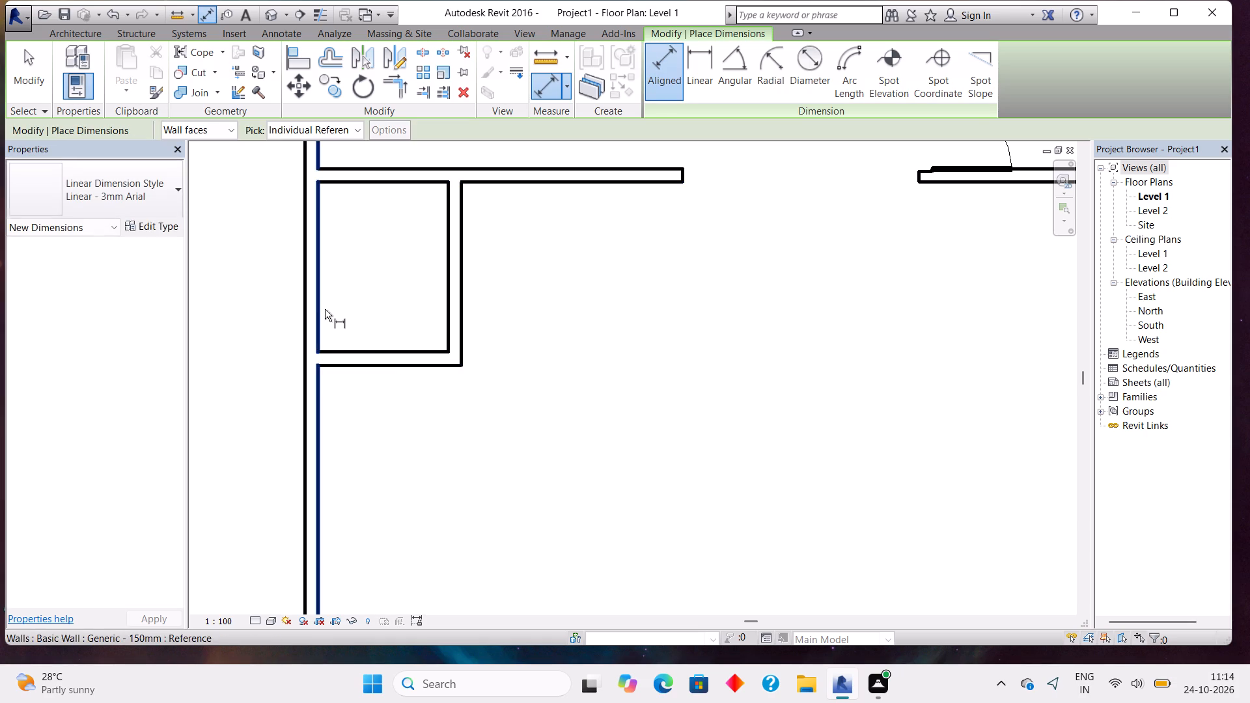
left_click(325, 309)
left_click(445, 309)
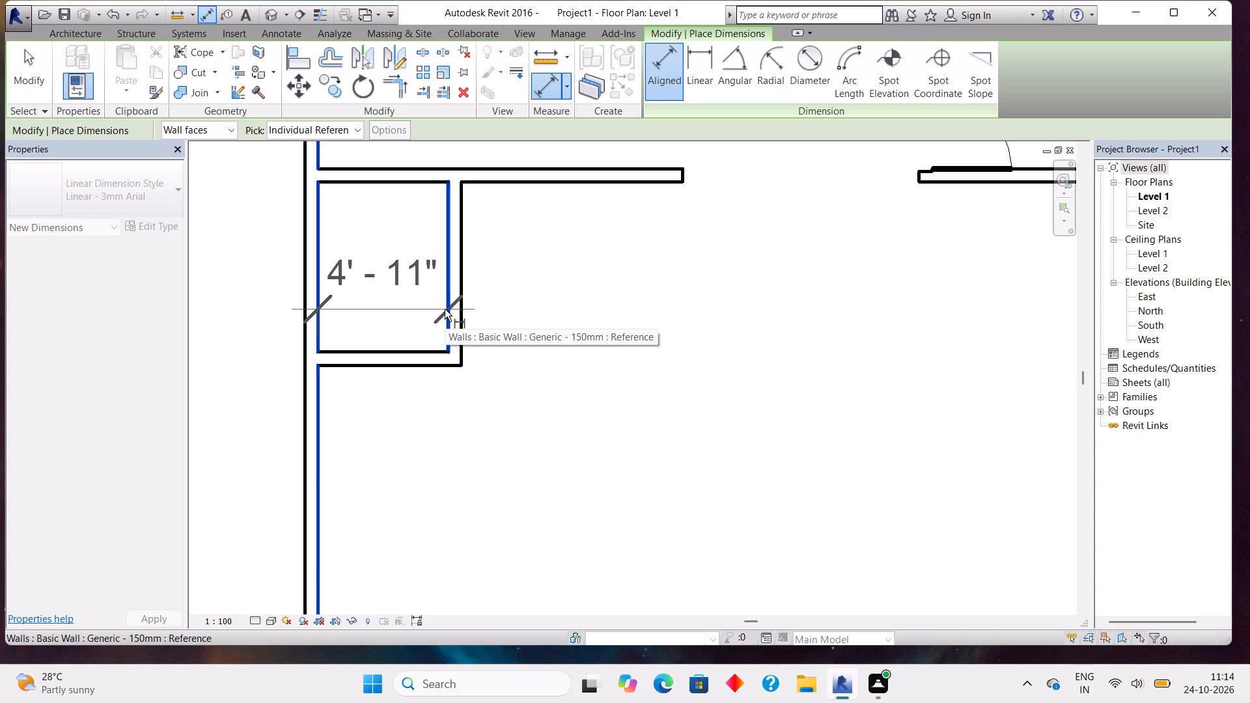
key("Escape")
key("Escape")
Nudge the small room's vertical inner wall away from the outer wall in finer increments until their distance is 5' 6 61/64".
left_click(455, 307)
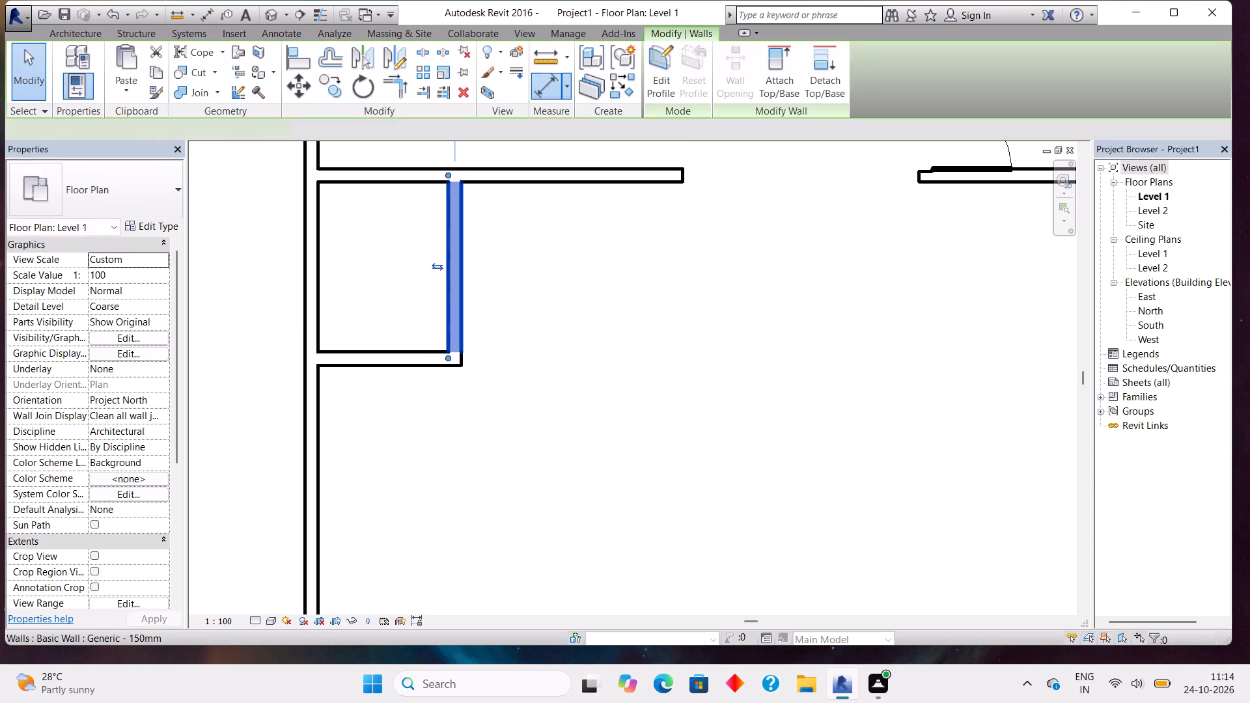
scroll(455, 307, "up", 3)
key("Right")
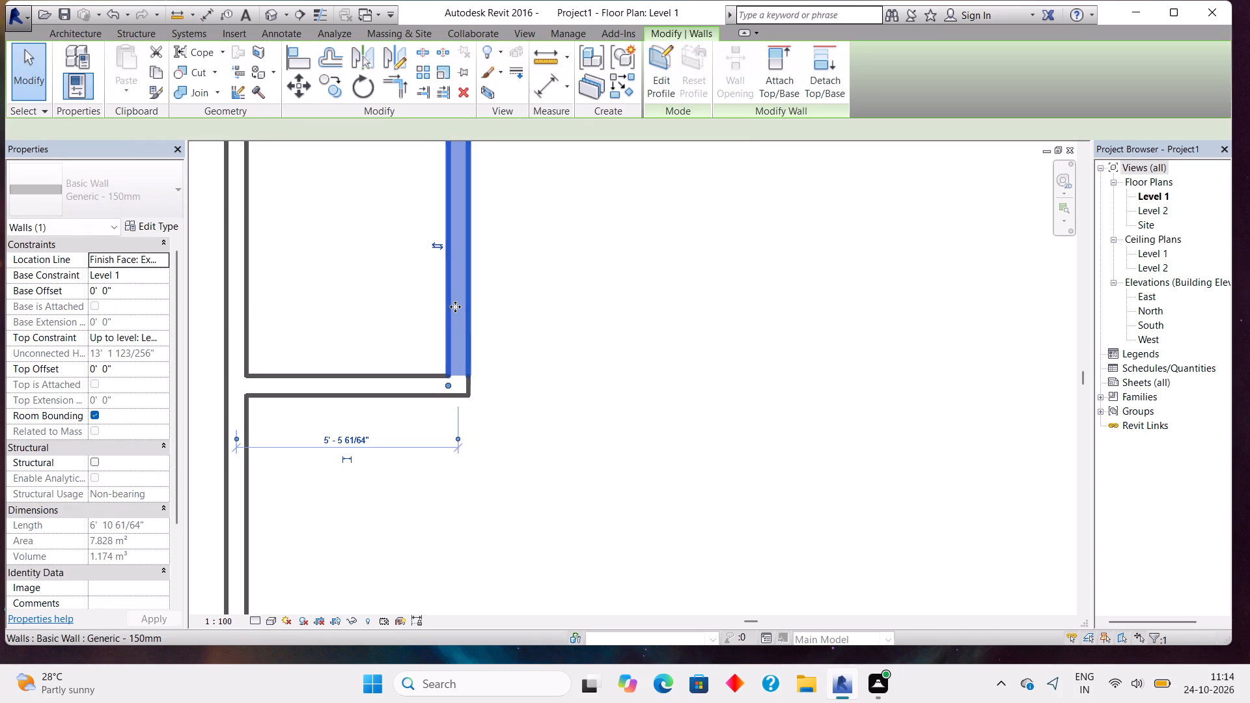
key("Right")
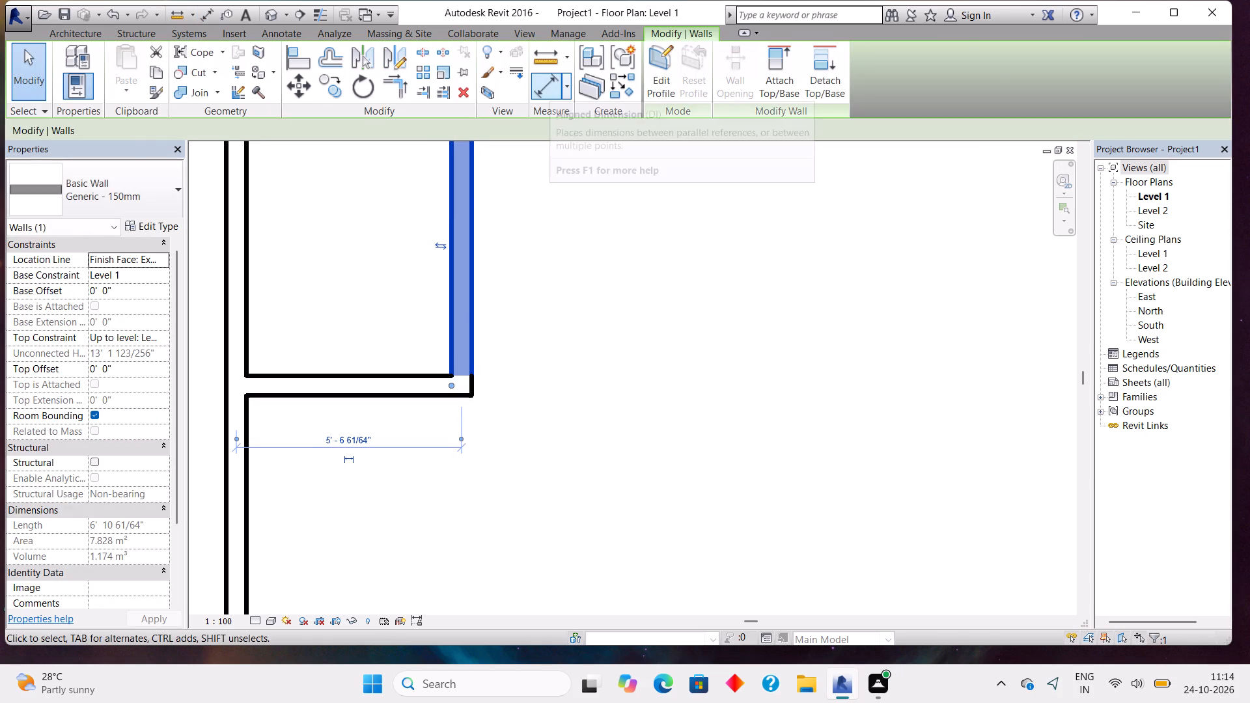
Measure the small room's clear width between the outer wall and the vertical inner wall using an aligned dimension.
left_click(549, 90)
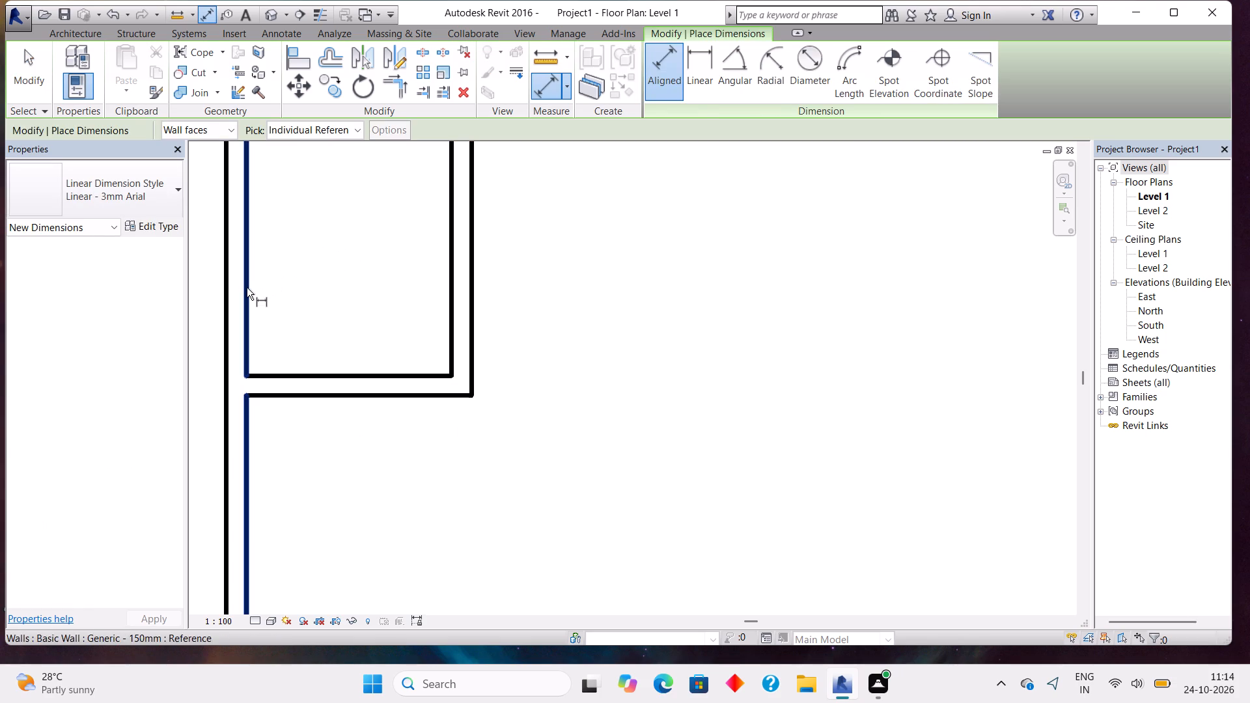
left_click(247, 288)
left_click(446, 295)
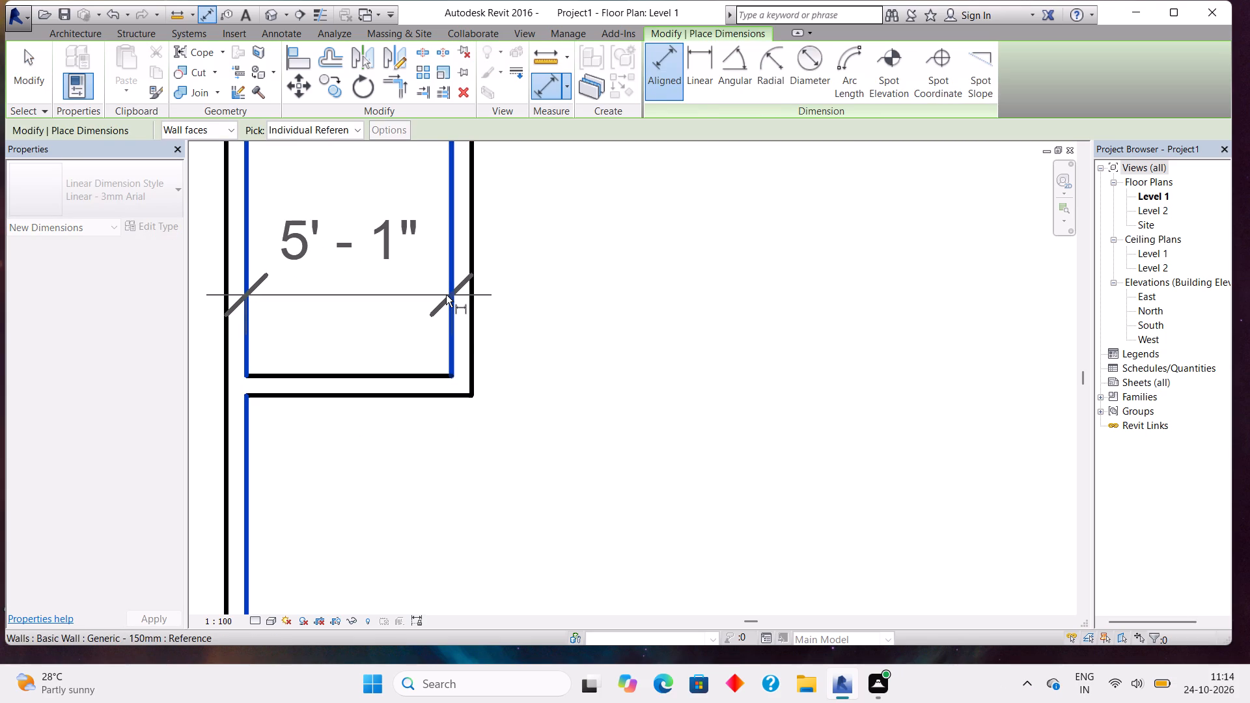
scroll(446, 295, "up", 4)
middle_click_drag(446, 295, 482, 369)
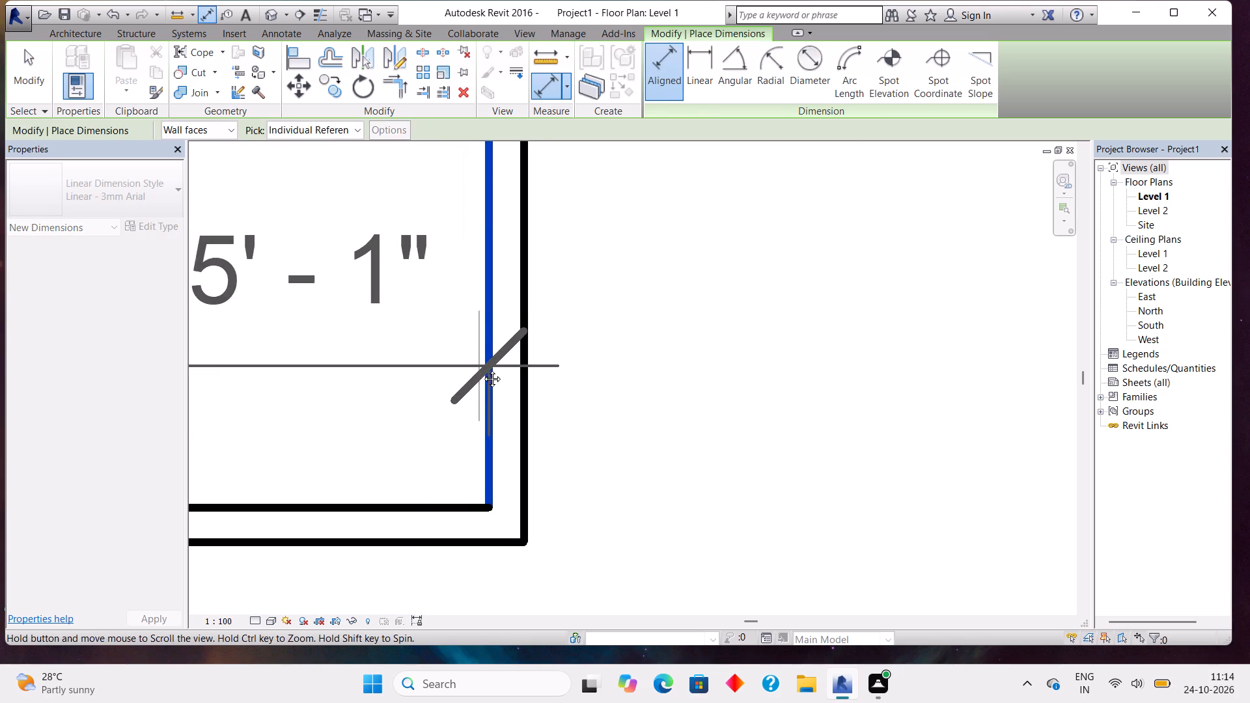
middle_click_drag(482, 369, 483, 369)
scroll(483, 369, "down", 3)
key("Escape")
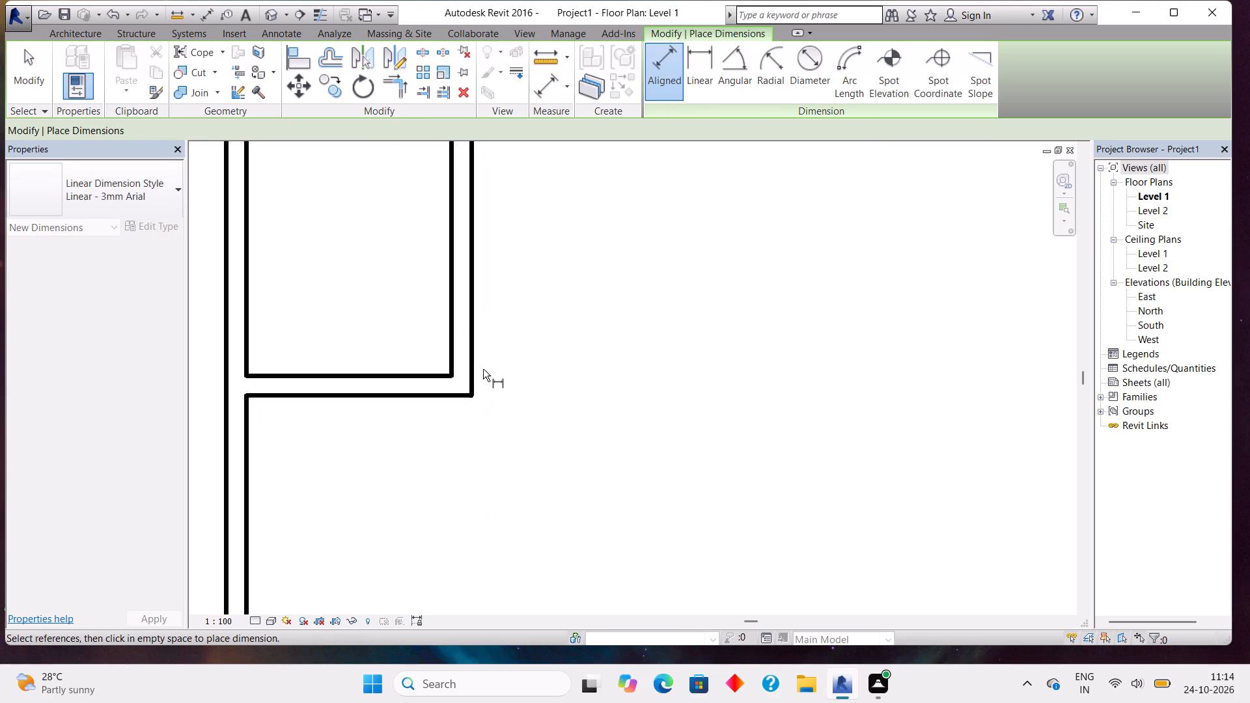
scroll(483, 369, "up", 3)
key("Escape")
Nudge the small room's vertical inner wall one fine increment toward the outer wall, to 5' 3 1/4" from that wall's inner face.
left_click(430, 286)
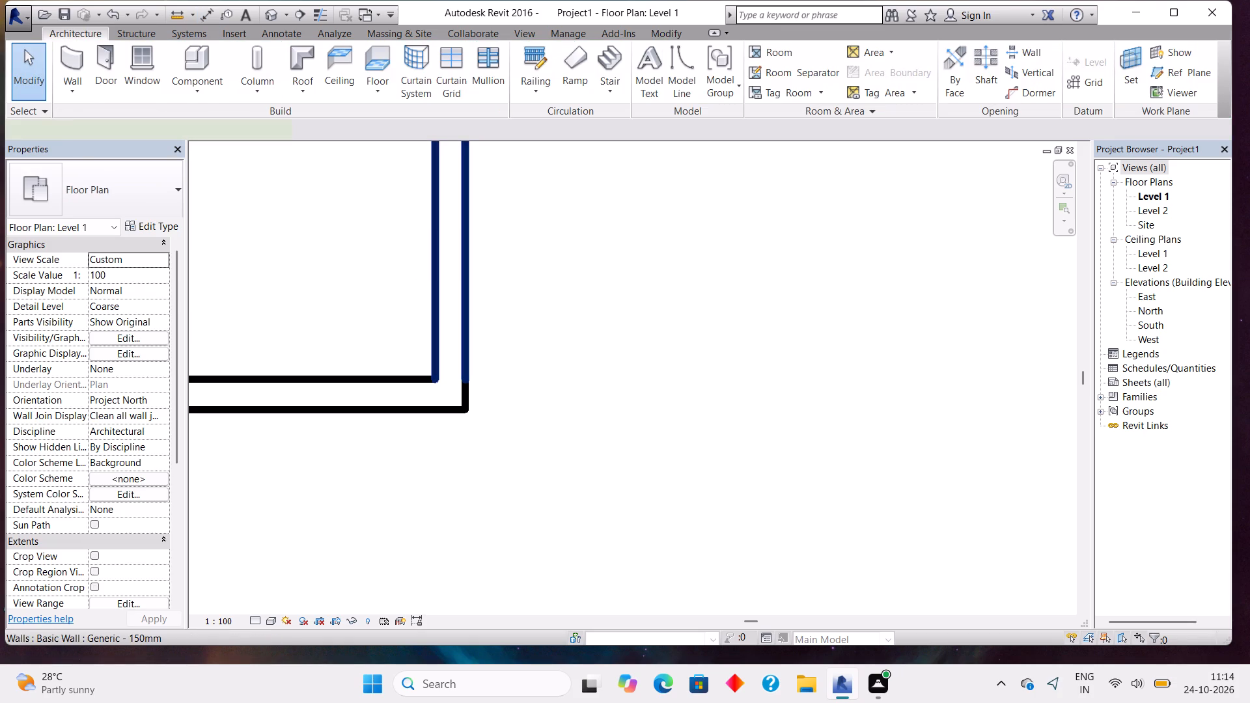
key("Left")
Measure the small room's clear depth between the inner faces of its upper and lower walls using an aligned dimension.
scroll(430, 286, "down", 2)
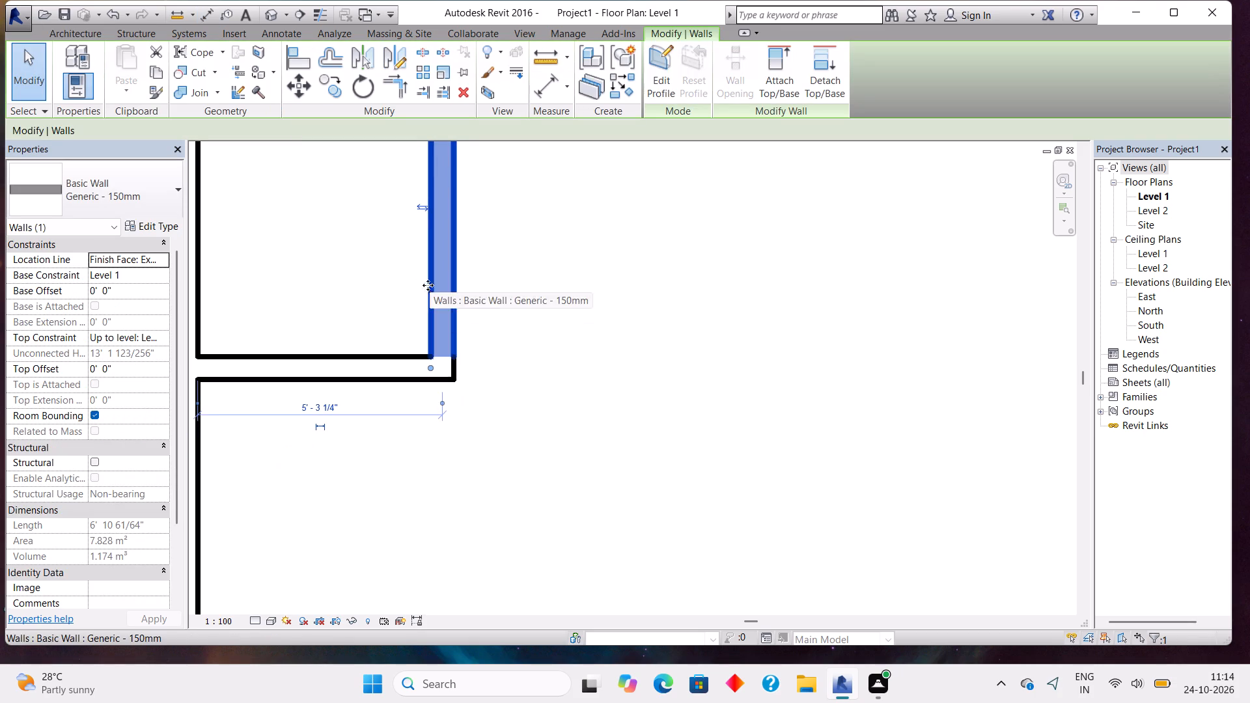
middle_click_drag(318, 200, 430, 378)
left_click(536, 82)
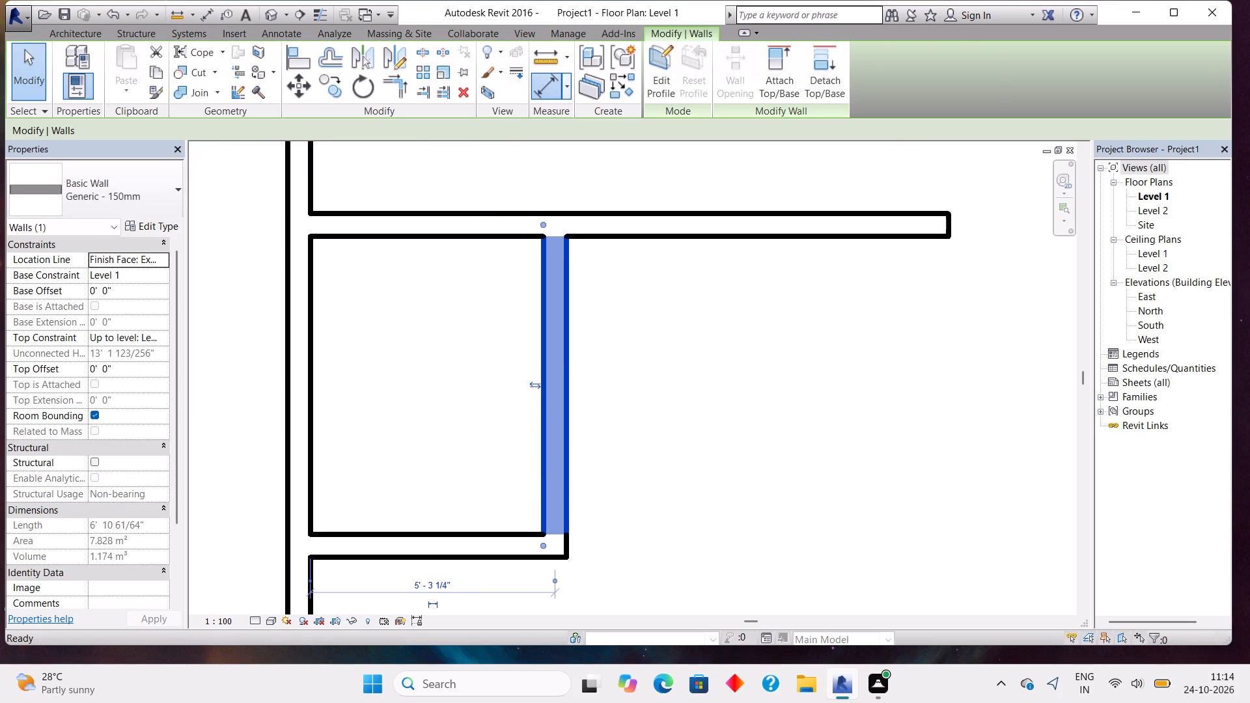
left_click(454, 237)
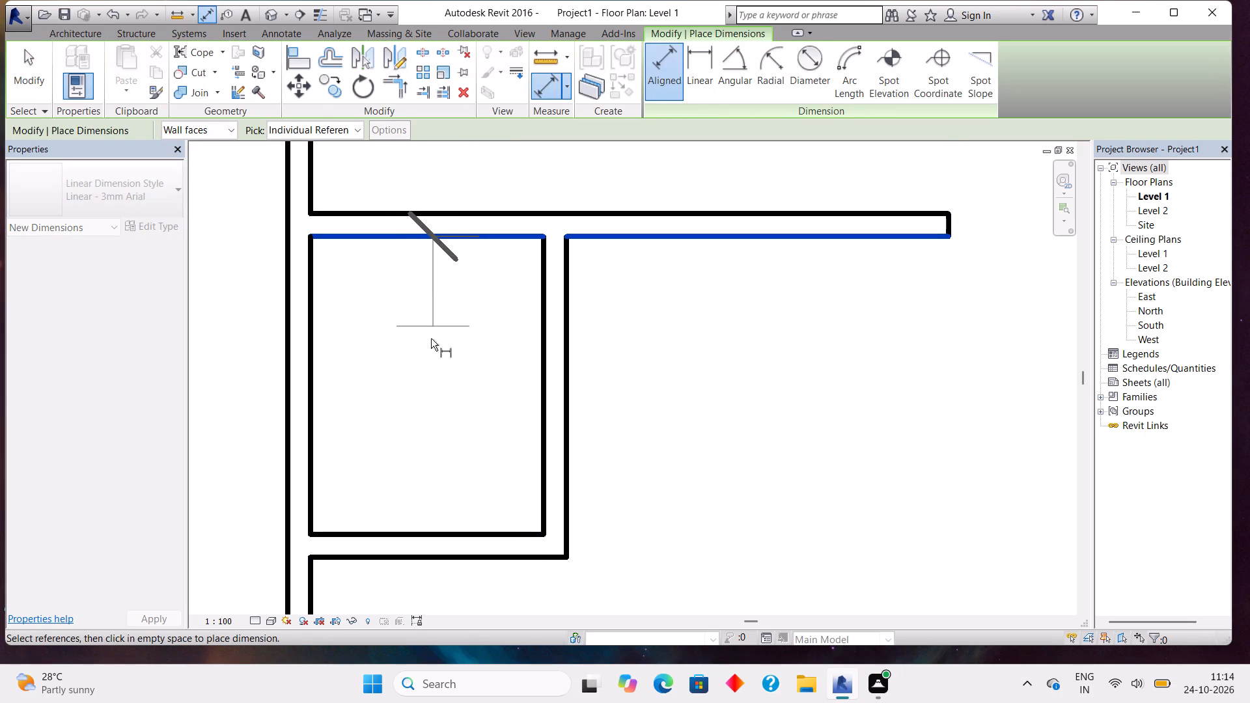
left_click(430, 529)
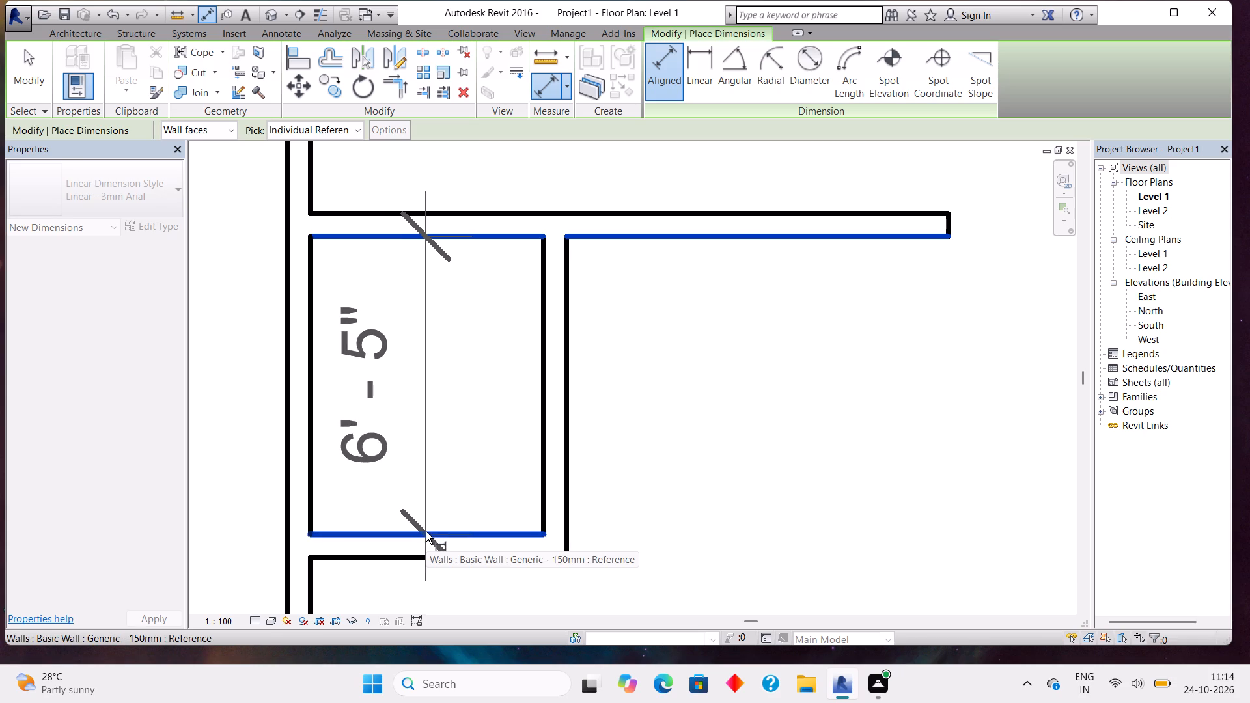
key("Escape")
key("Escape")
key("Escape")
Nudge the small room's lower wall upward in three fine increments until its distance from the upper wall is 6' 9 29/64".
left_click(426, 532)
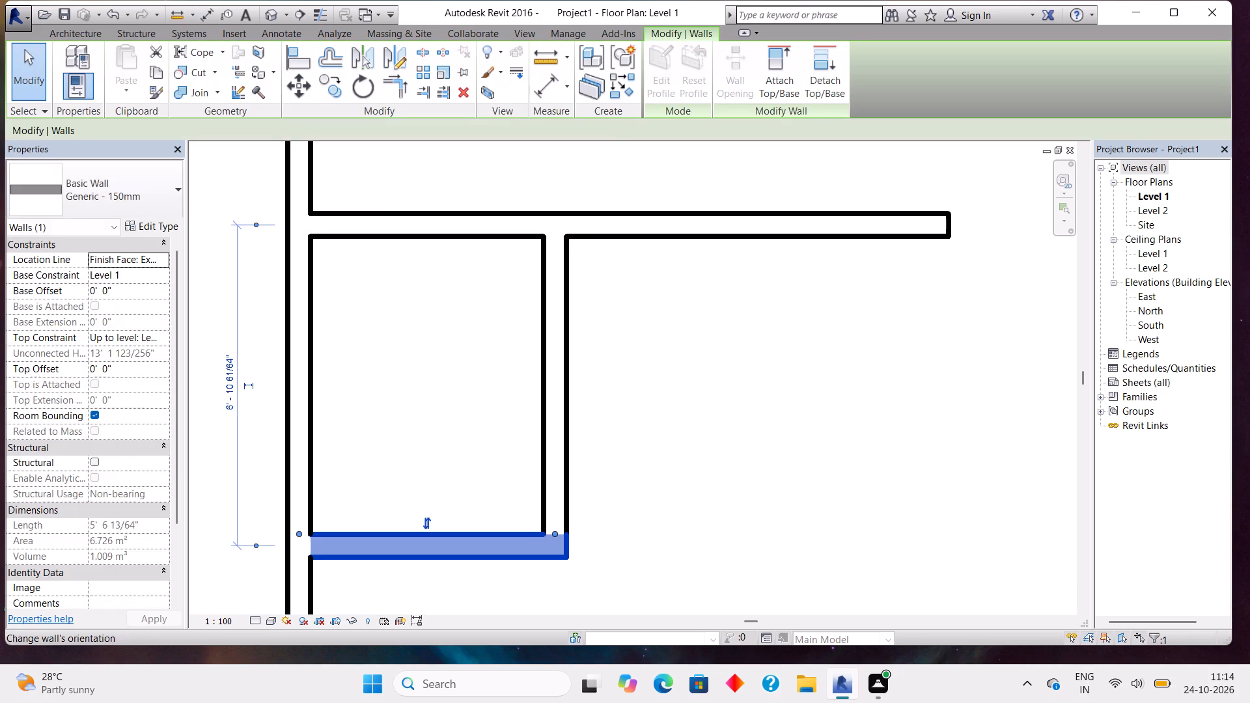
scroll(426, 532, "up", 3)
key("Up")
key("Up")
key("Up")
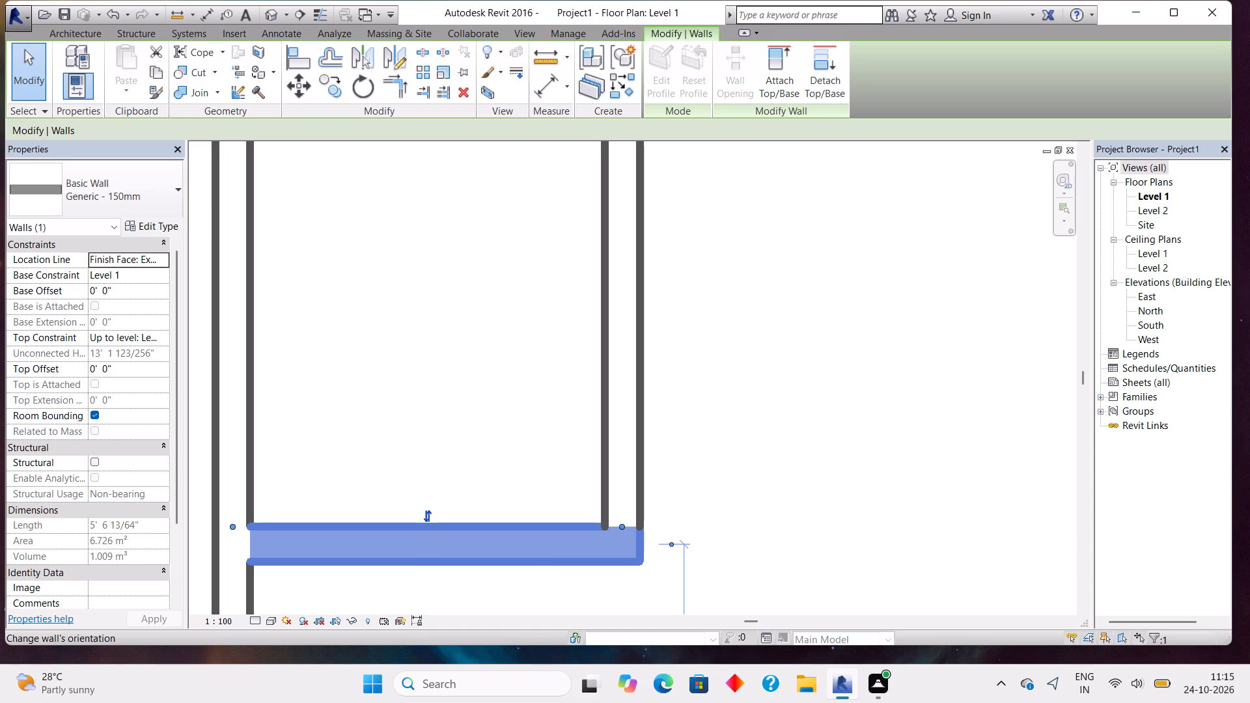
Measure the small room's clear depth again between the upper and lower inner wall faces using an aligned dimension.
scroll(401, 385, "down", 4)
middle_click_drag(421, 333, 456, 383)
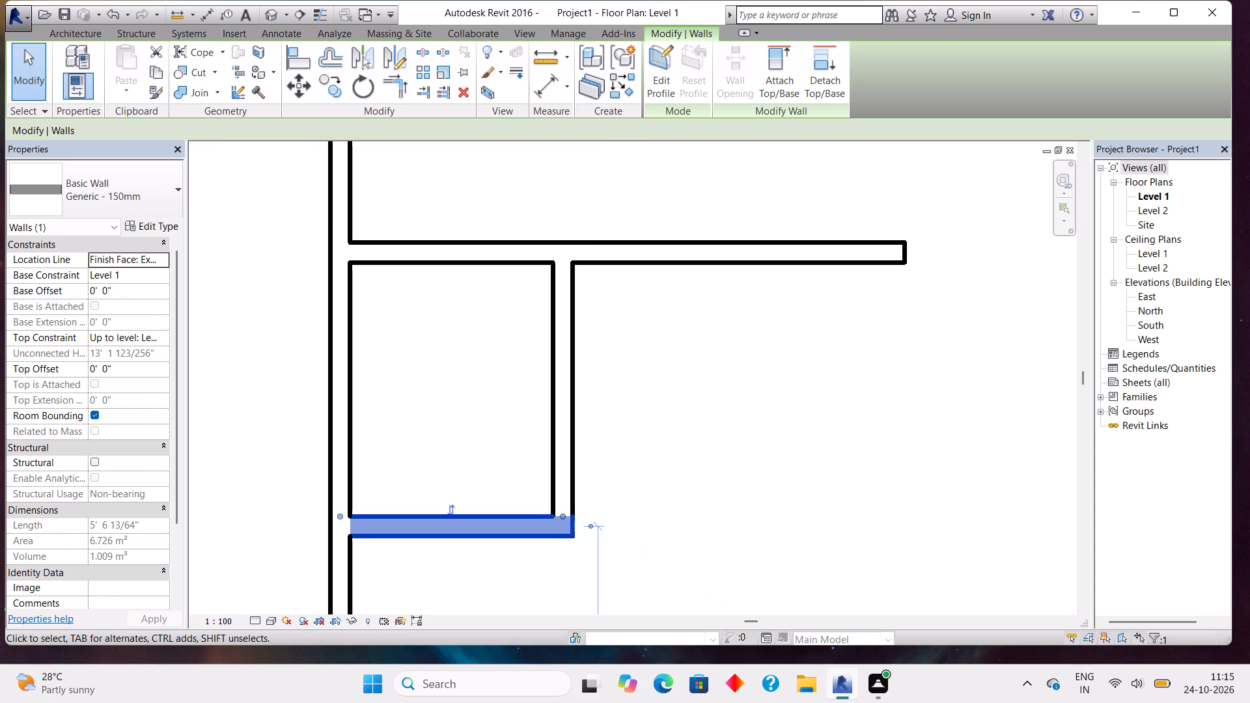
left_click(542, 92)
left_click(486, 266)
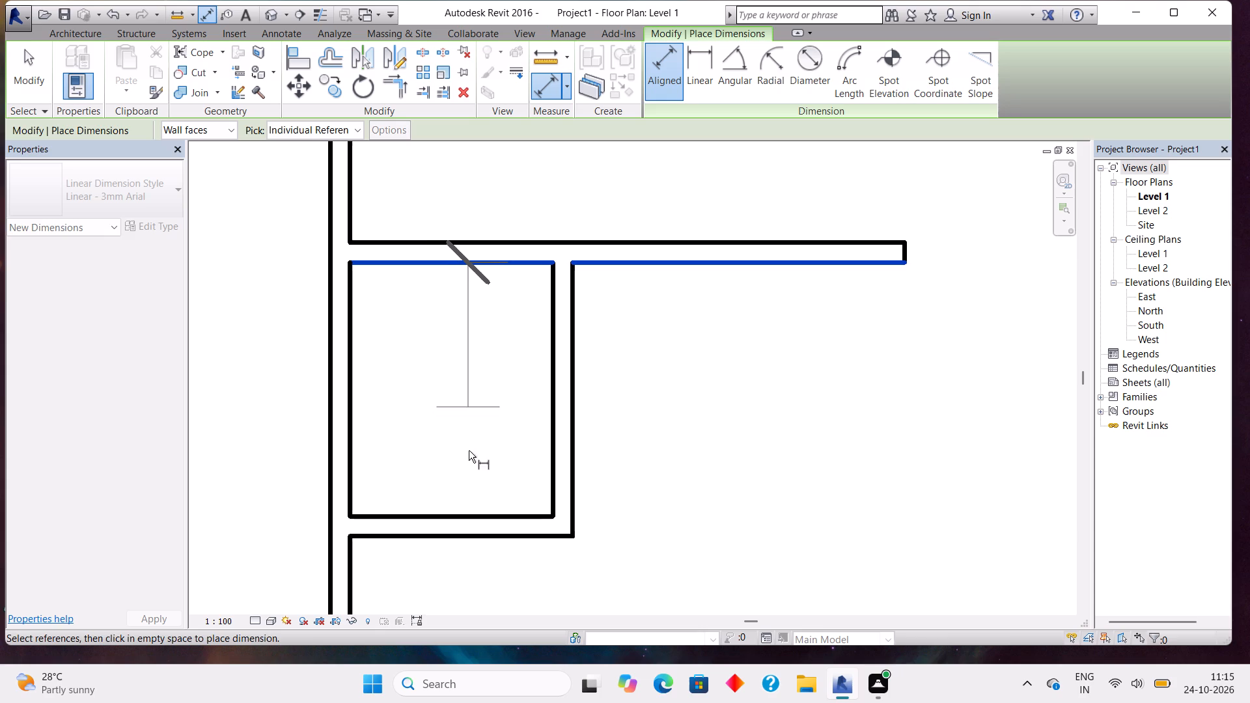
left_click(472, 512)
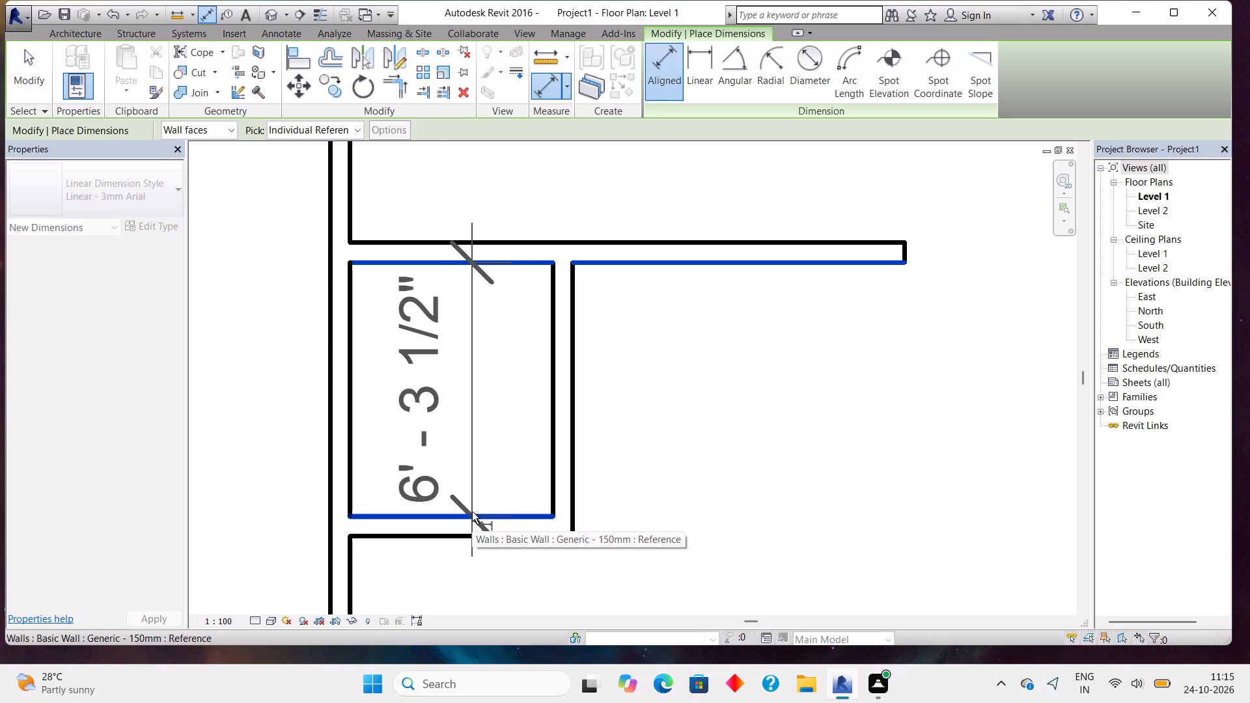
key("Escape")
key("Escape")
key("Escape")
Nudge the small room's lower wall upward two more increments, to 6' 7 29/64" from the upper wall.
left_click(472, 512)
key("Up")
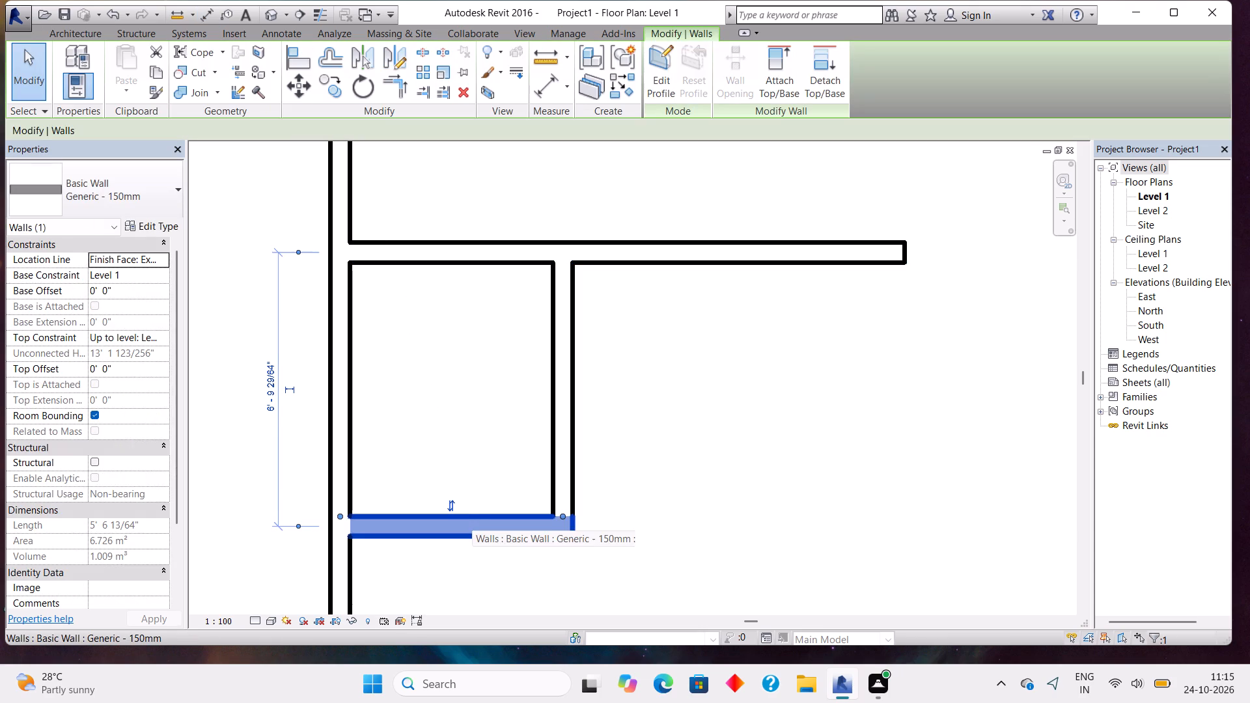
key("Up")
Recheck the small room's clear depth between its upper and lower inner wall faces using an aligned dimension.
left_click(546, 87)
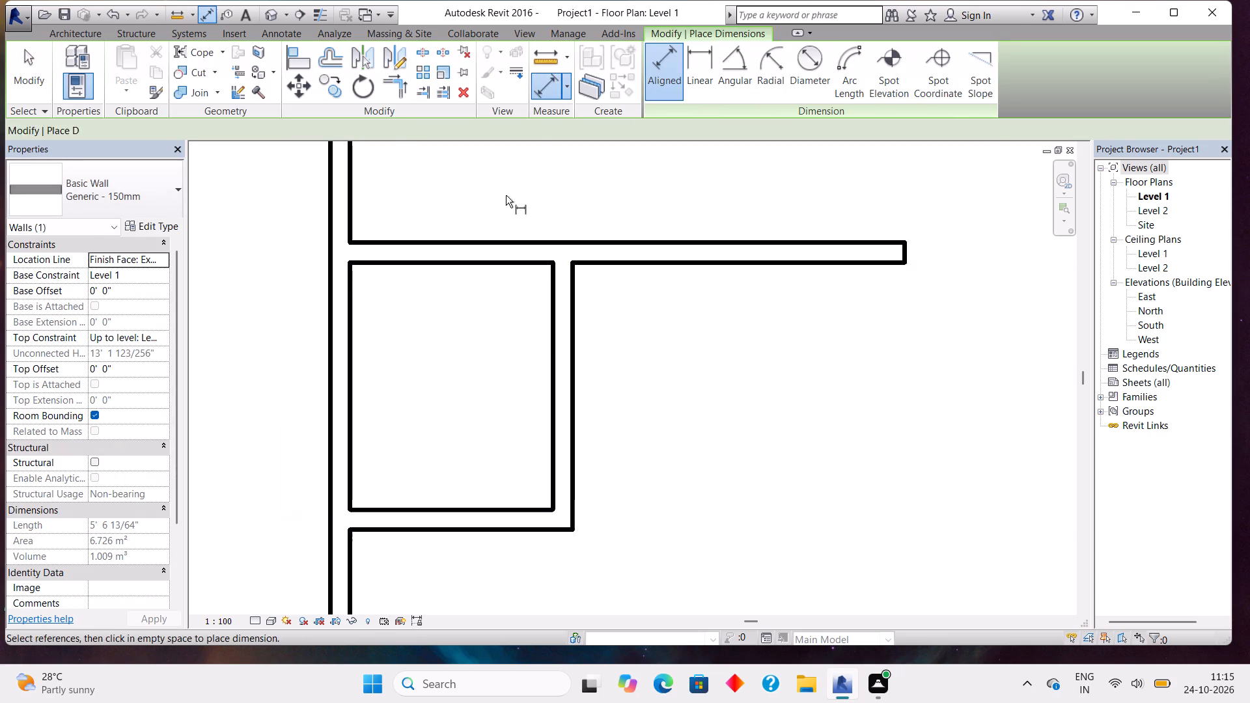
left_click(488, 263)
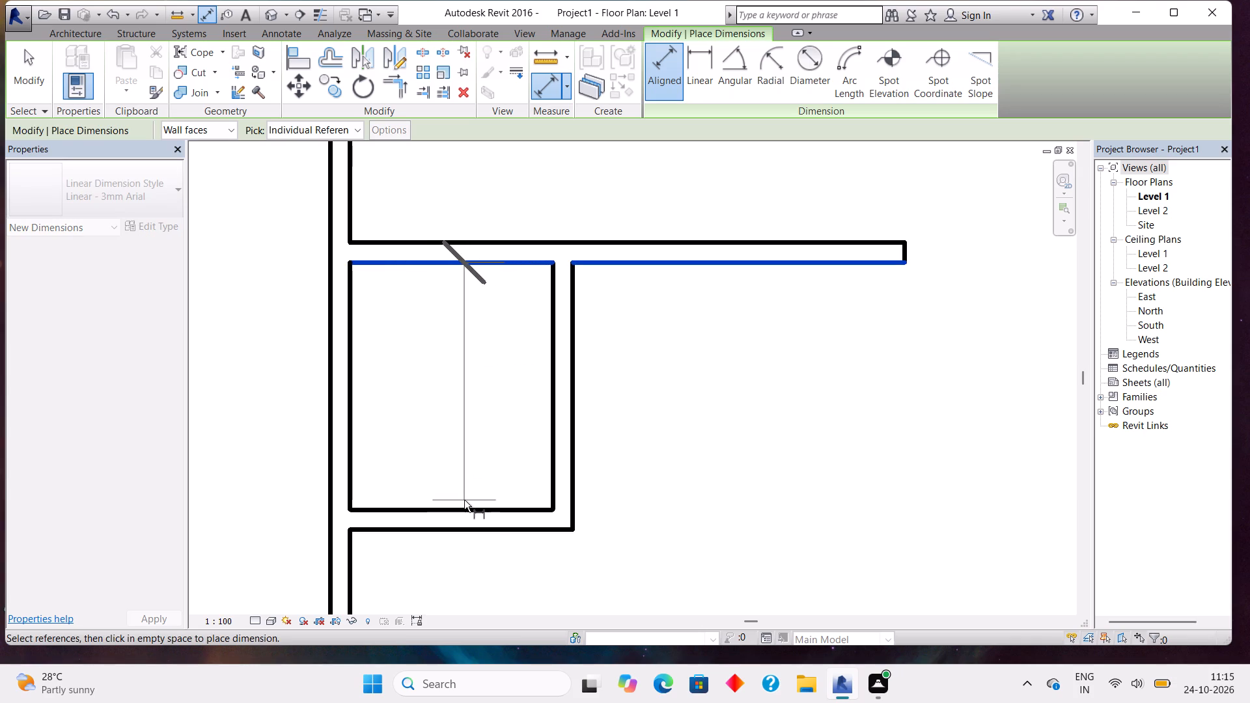
left_click(462, 508)
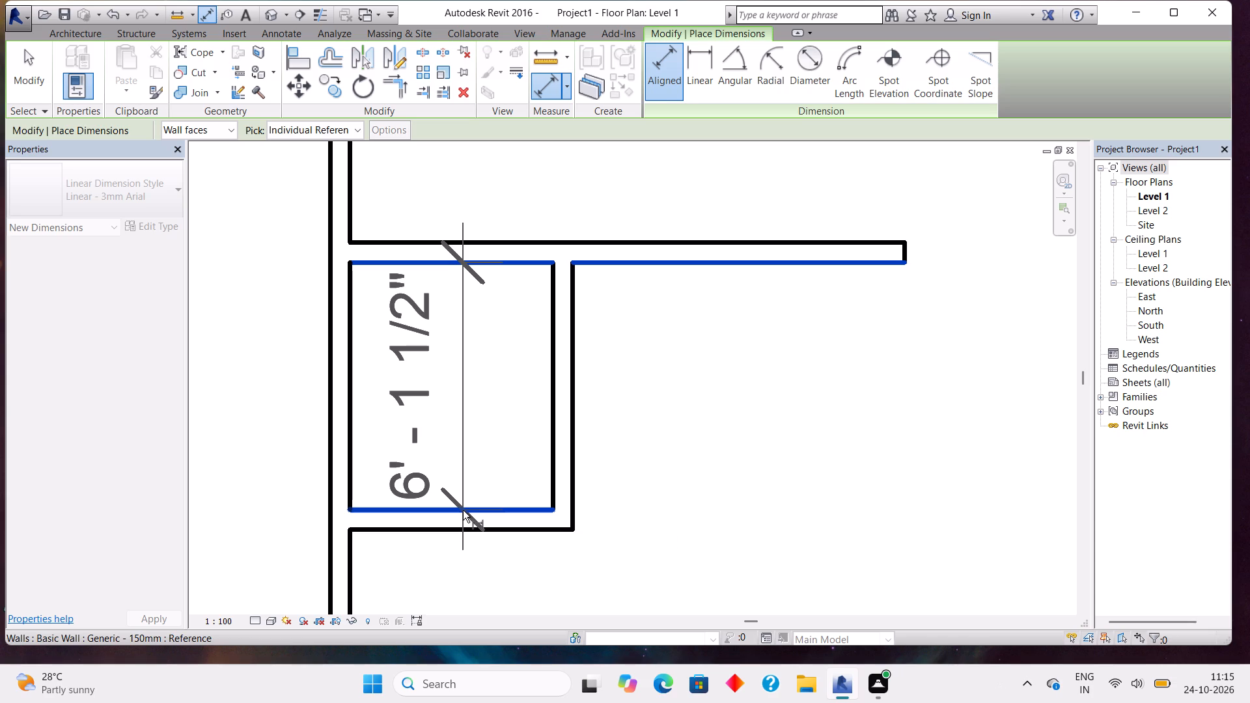
key("Escape")
key("Escape")
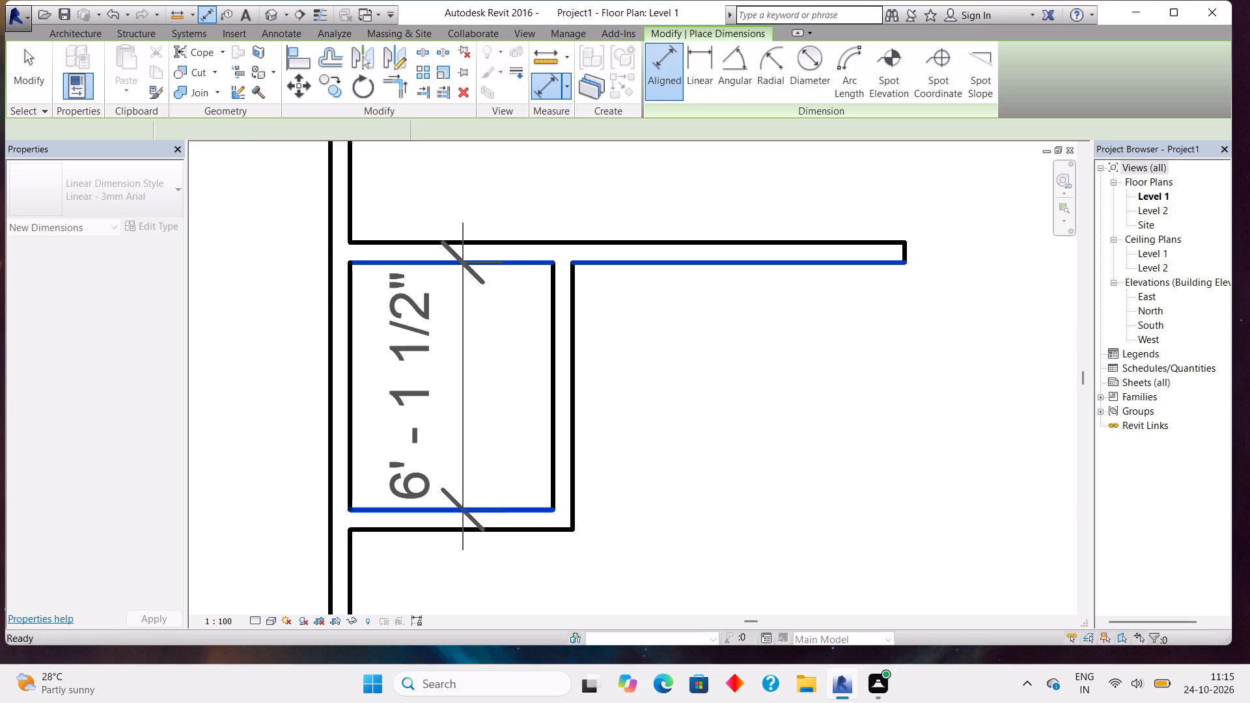
key("Escape")
Nudge the small room's lower wall one more increment upward, to 6' 6 29/64" from the upper wall.
left_click(463, 510)
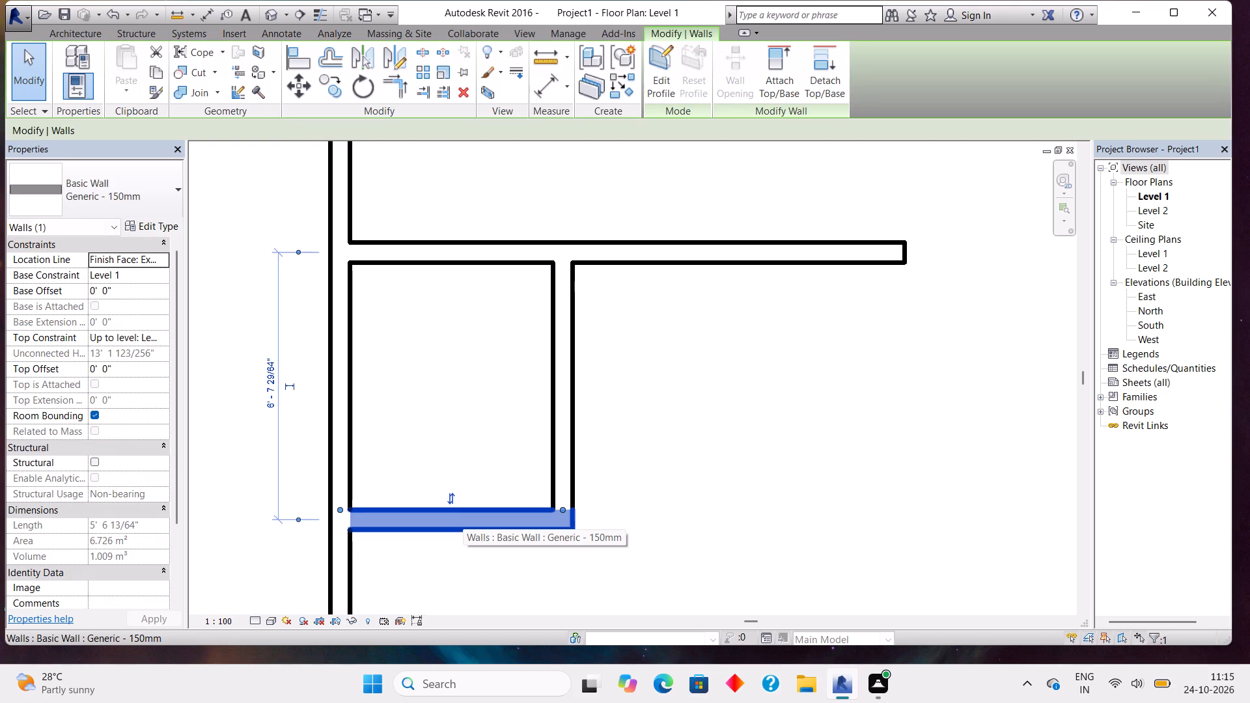
key("Up")
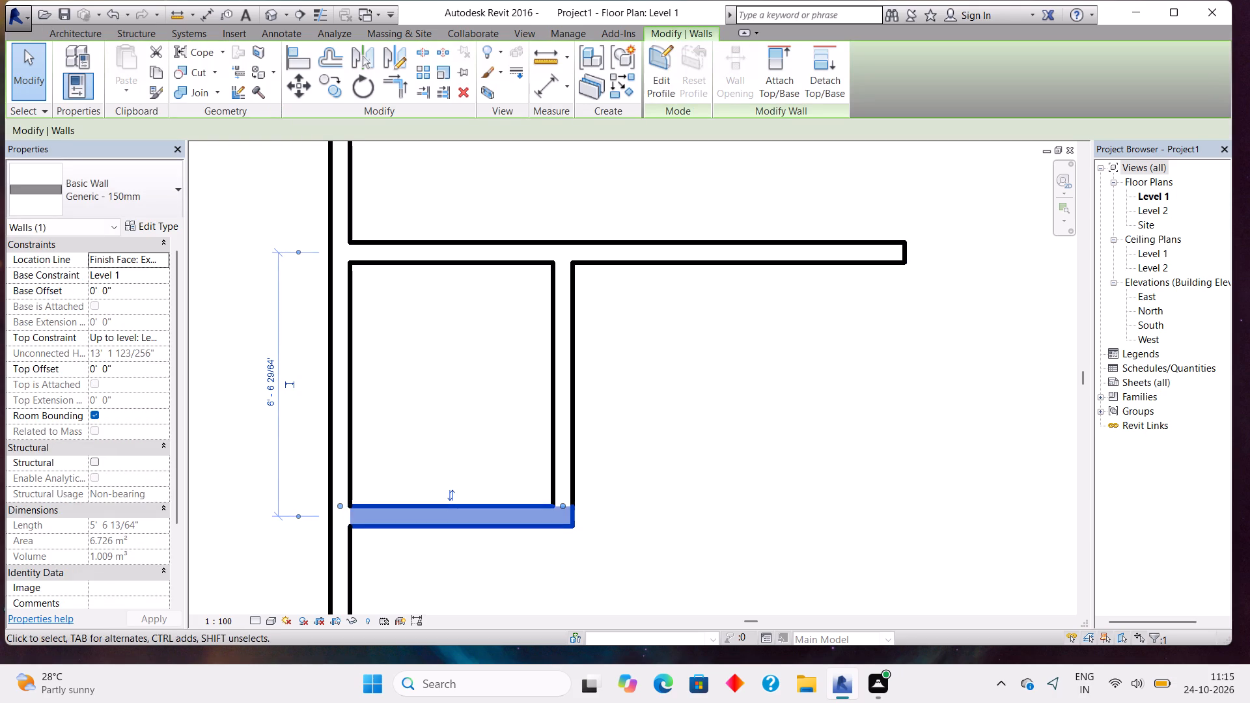
Measure the small room's clear depth once more with an aligned dimension between the upper and lower inner wall faces.
left_click(540, 93)
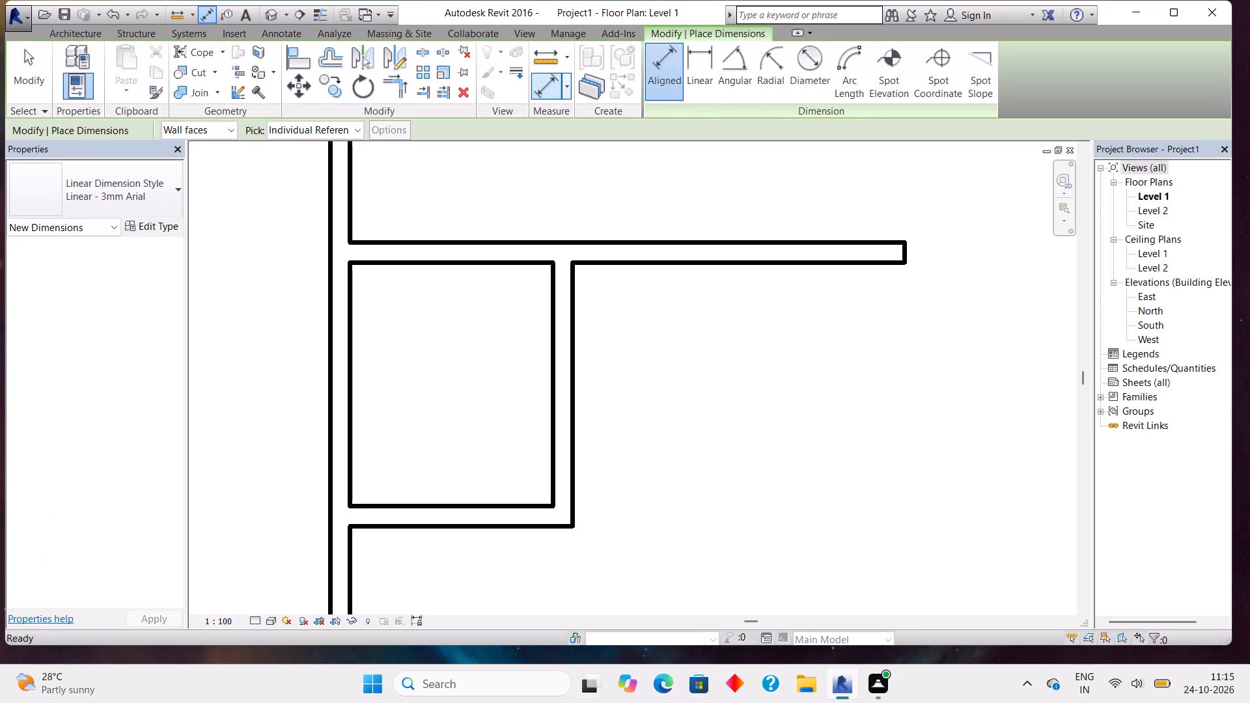
left_click(461, 260)
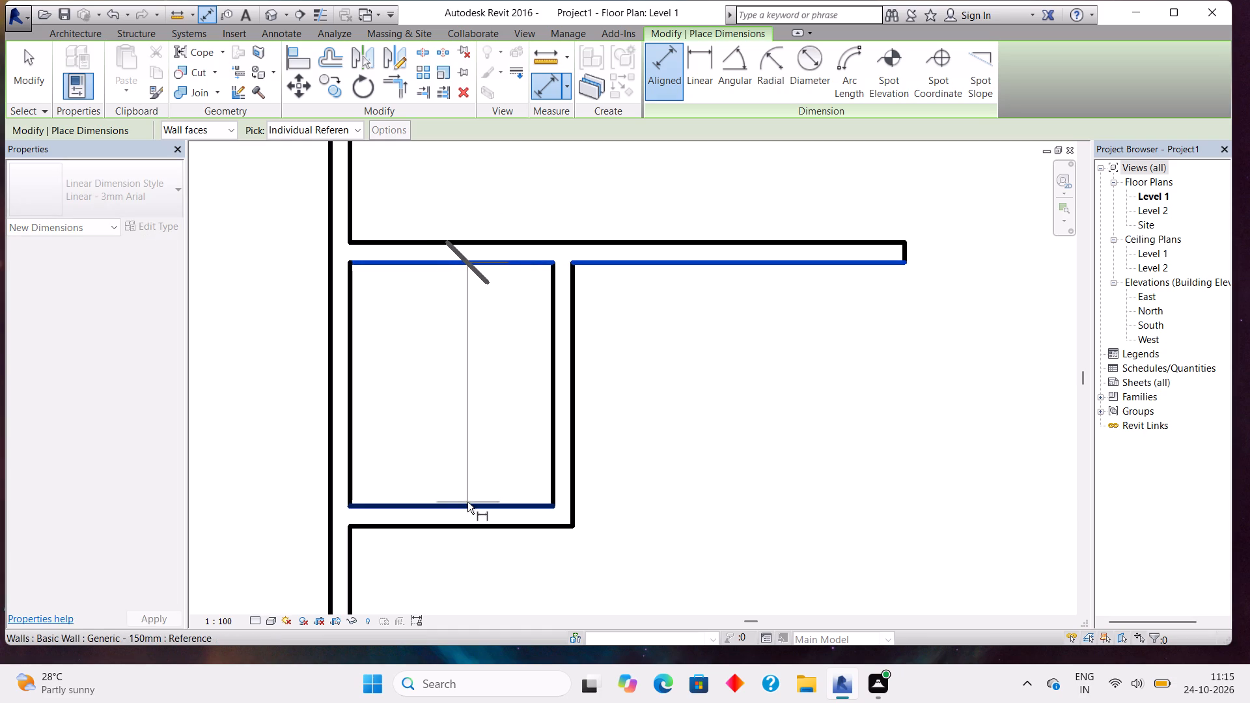
left_click(462, 504)
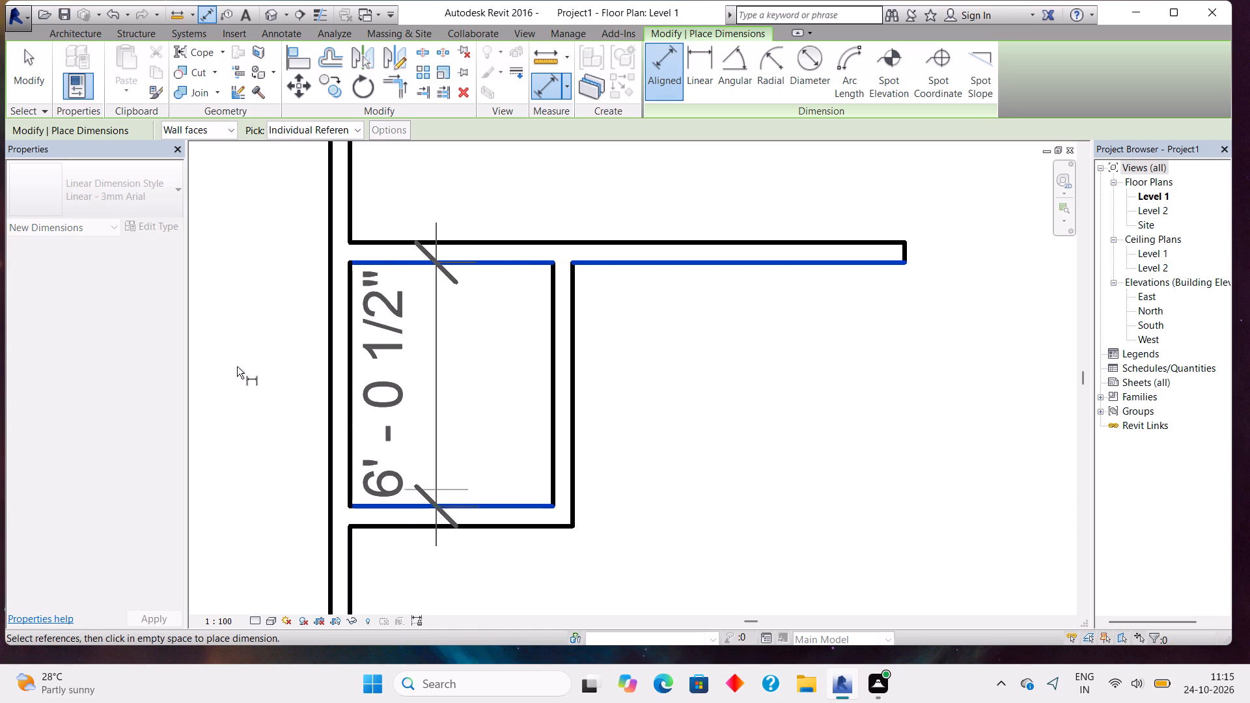
left_click(76, 36)
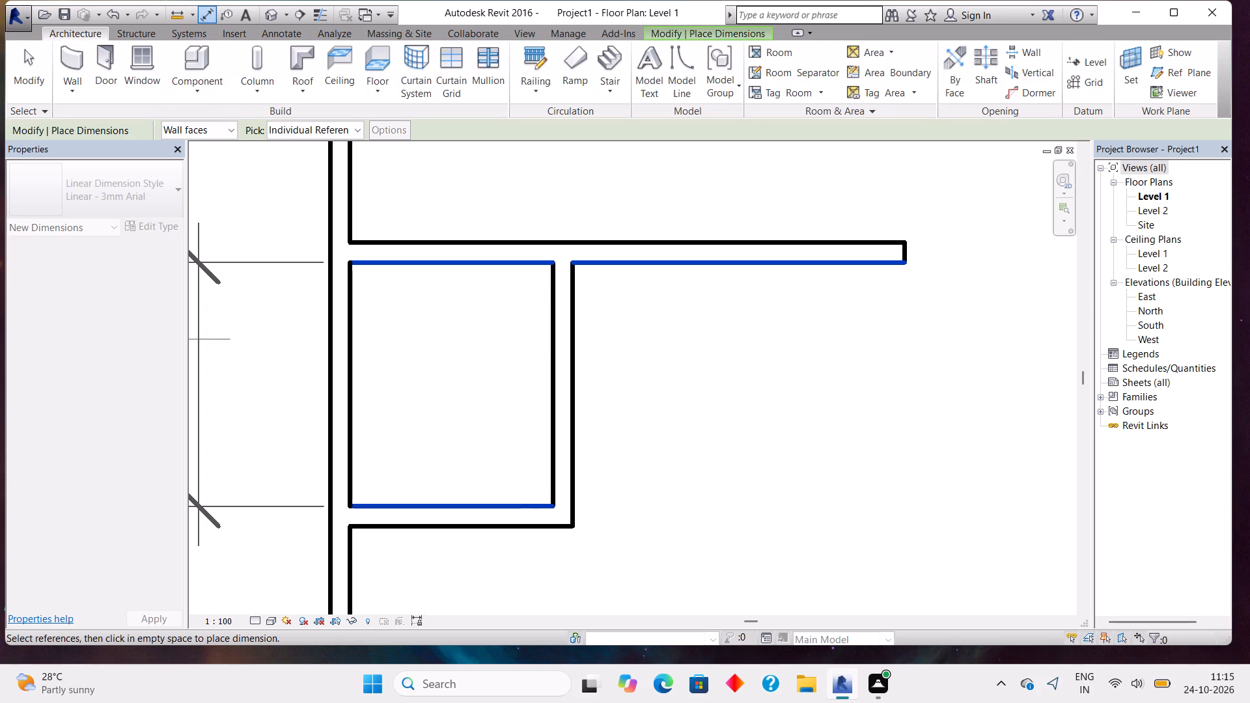
key("Escape")
key("Escape")
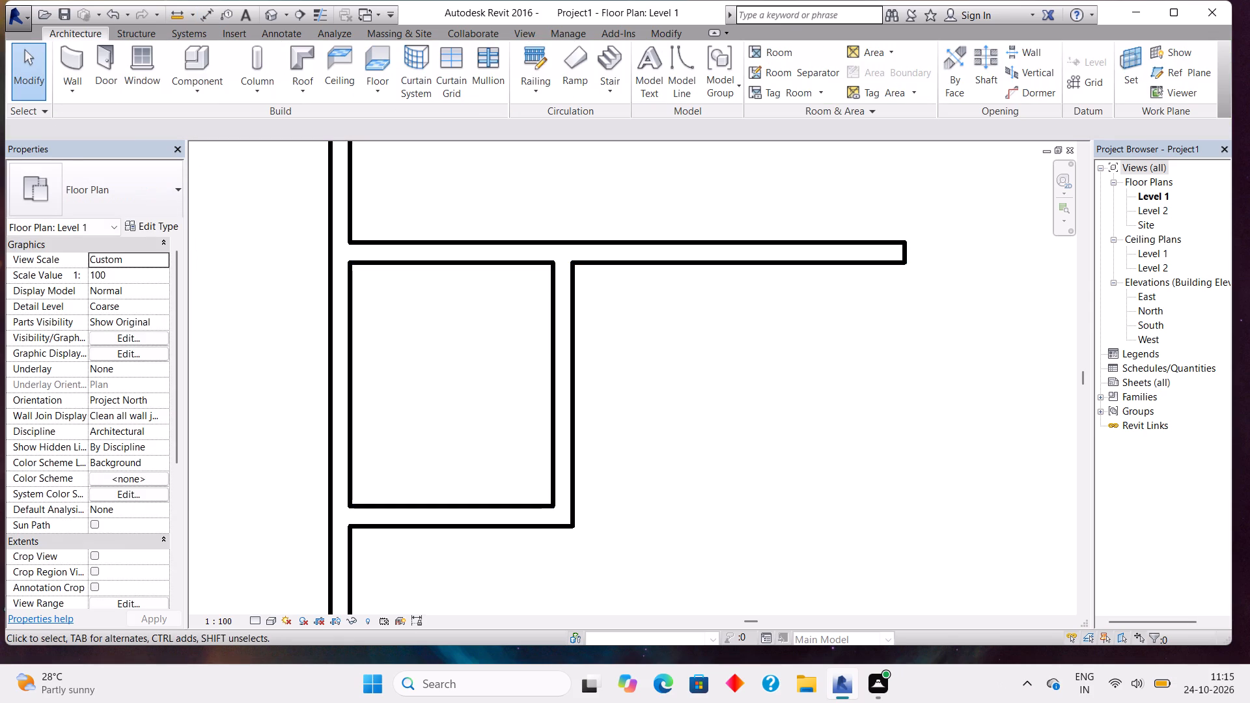
Place an M_Single-Flush 0762 x 2032mm door in the small room's upper wall, swinging inward and hinged beside the vertical inner wall.
left_click(66, 59)
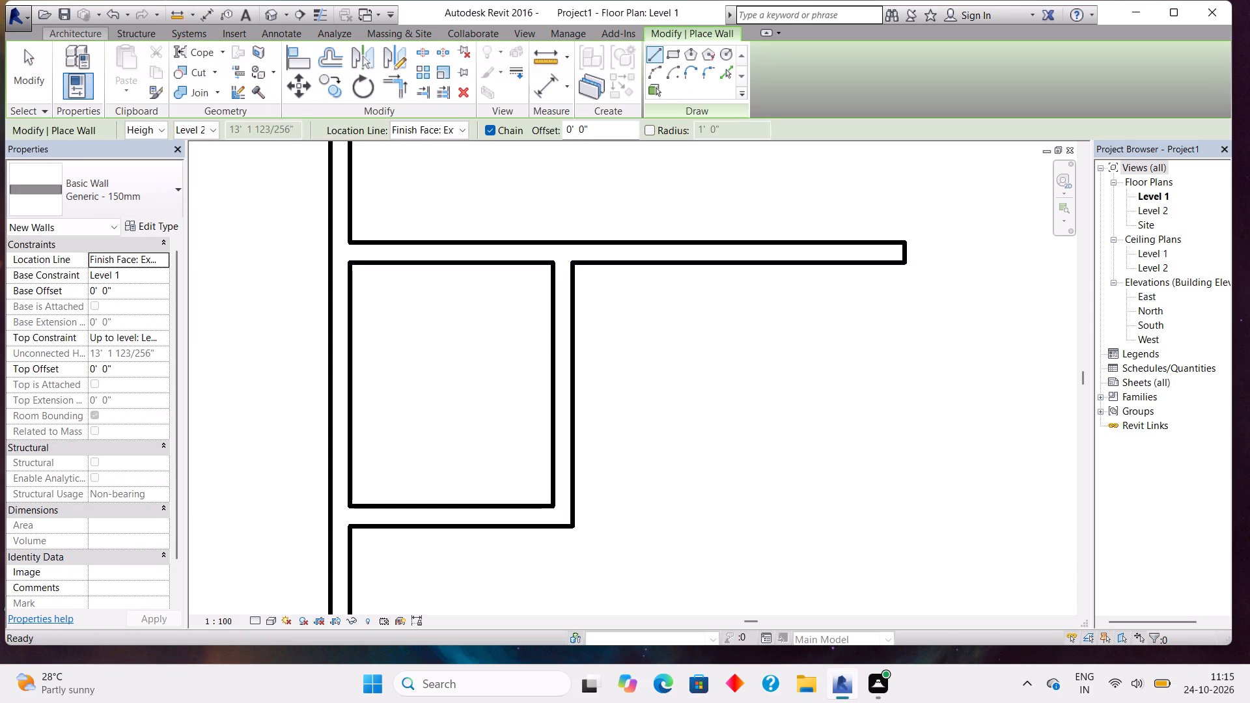
left_click(94, 37)
left_click(107, 57)
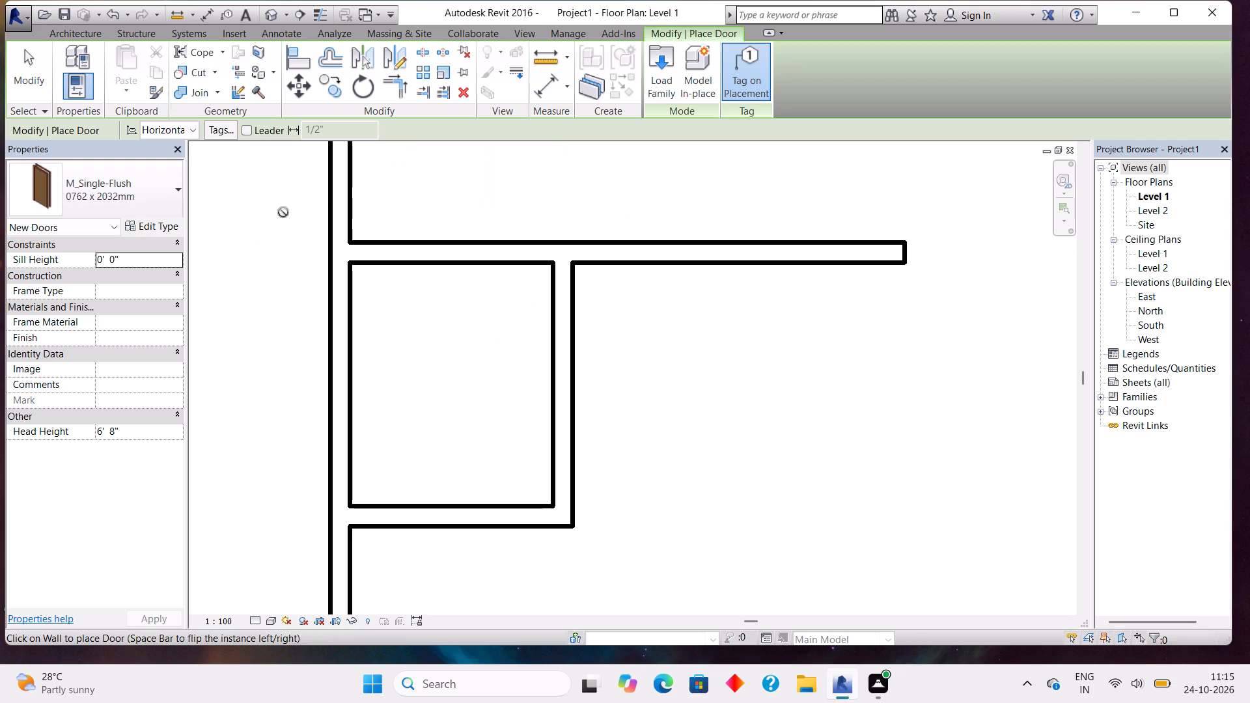
left_click(173, 199)
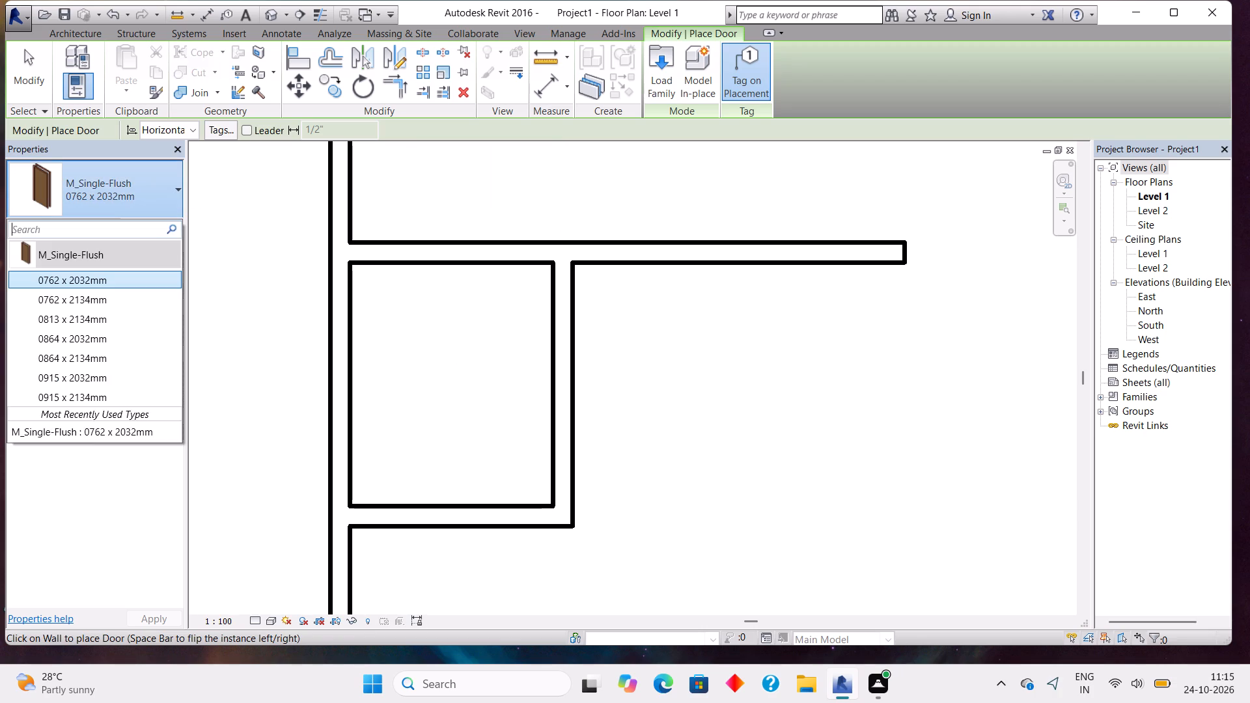
left_click(139, 278)
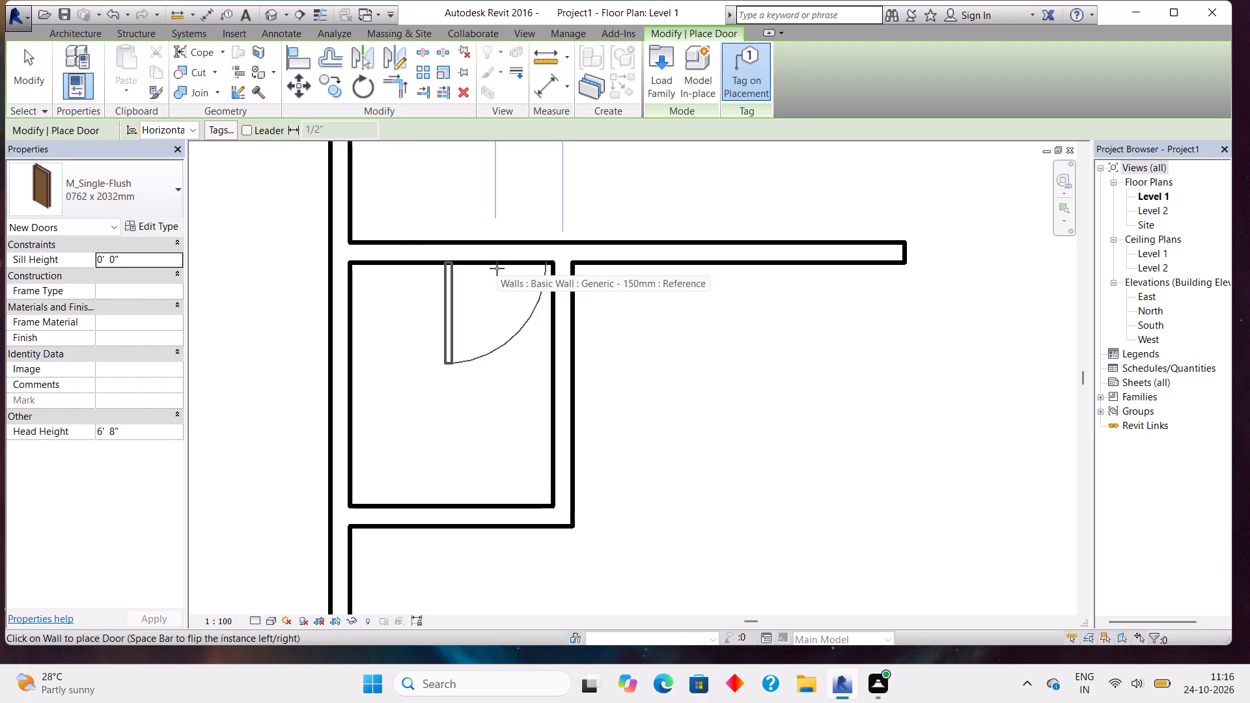
key("space")
left_click(497, 268)
key("Escape")
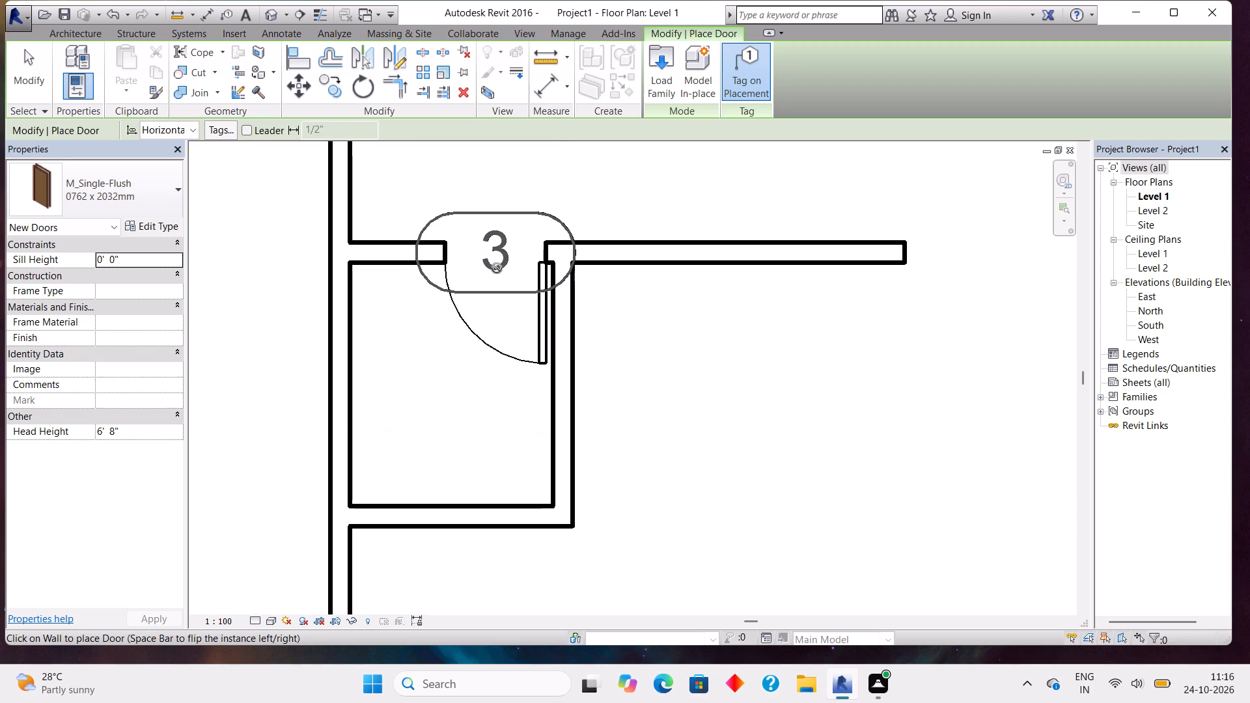
scroll(497, 268, "down", 2)
key("Escape")
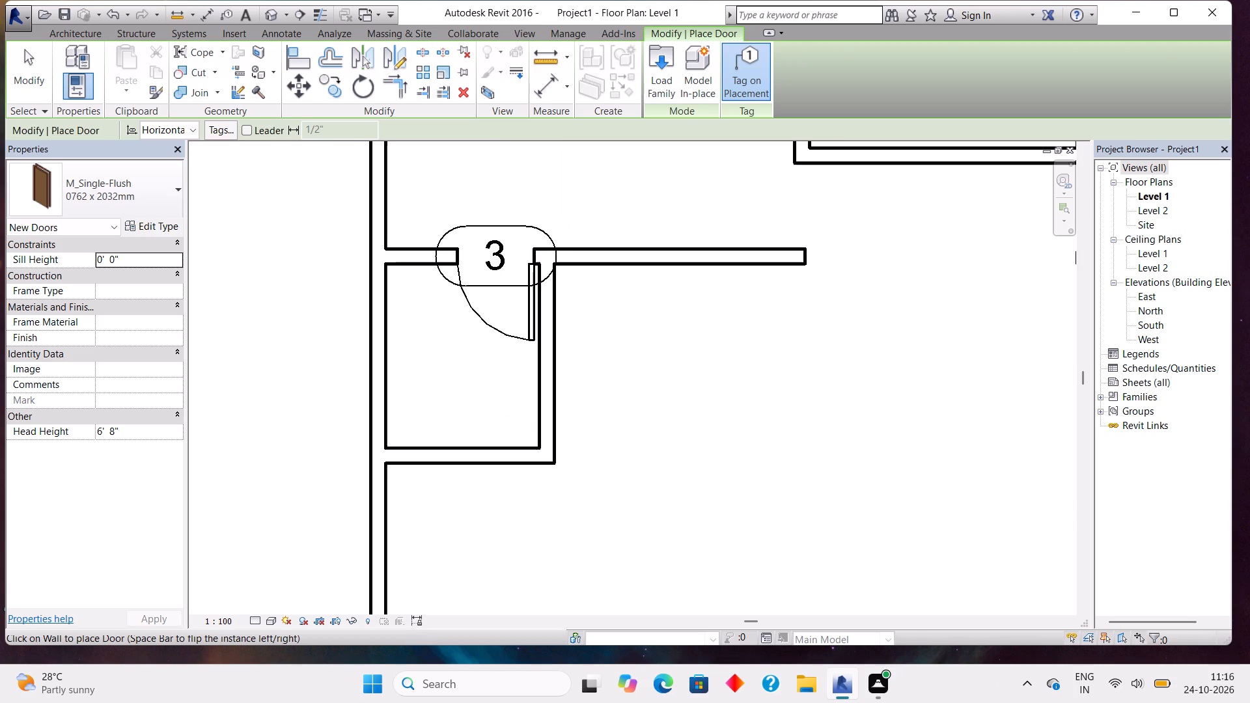
Delete the tag of the small room's new door.
left_click(503, 222)
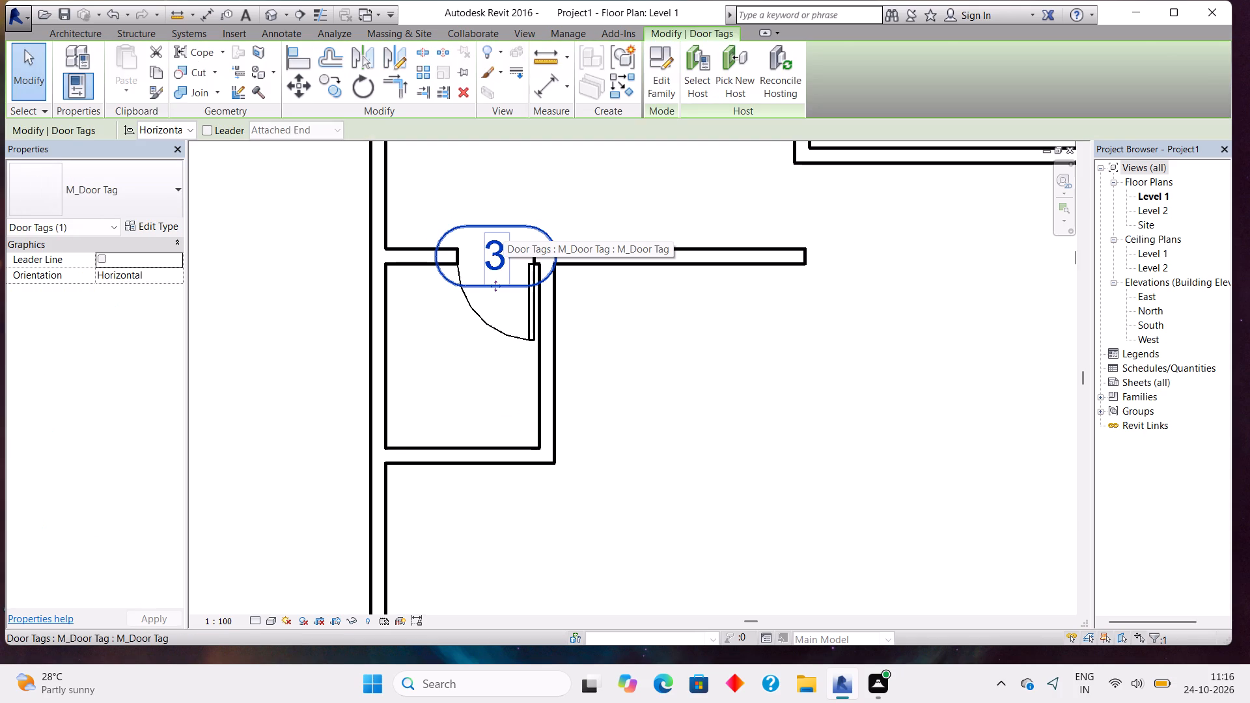
key("Delete")
Draw a second small room below the first: a wall 6' 0" down from its outer lower corner, returning horizontally to the exterior wall.
scroll(503, 222, "down", 3)
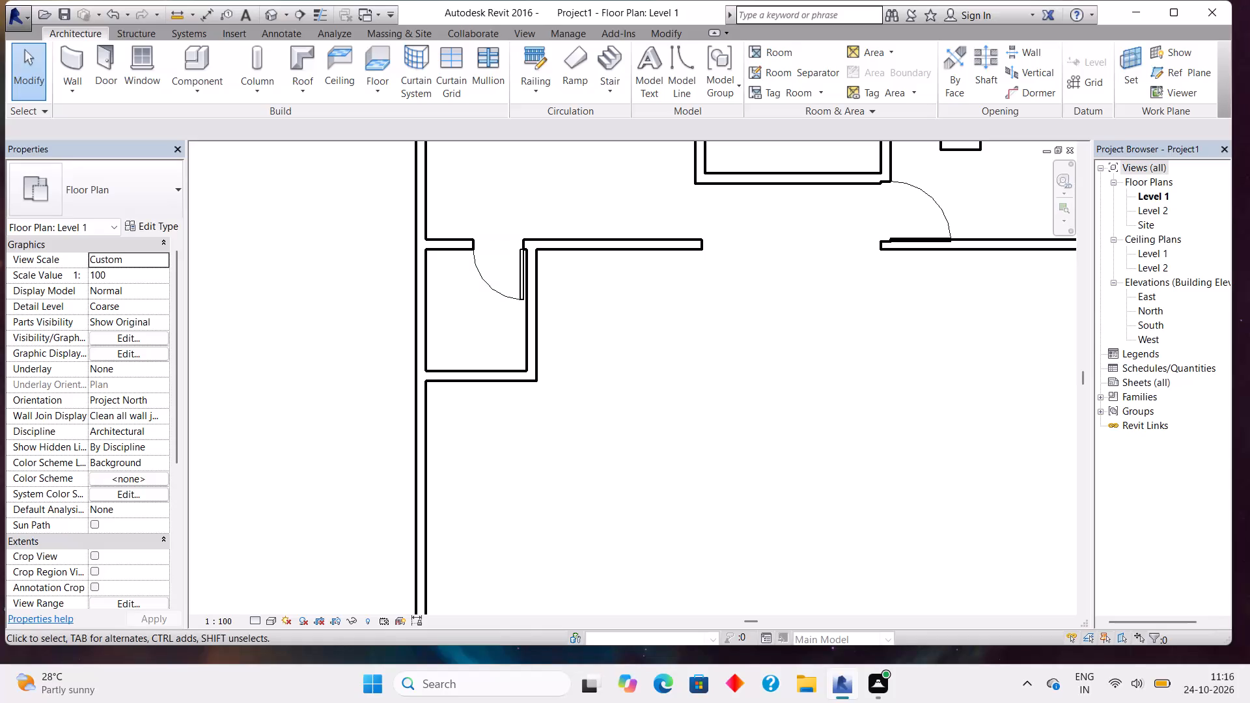
left_click(96, 68)
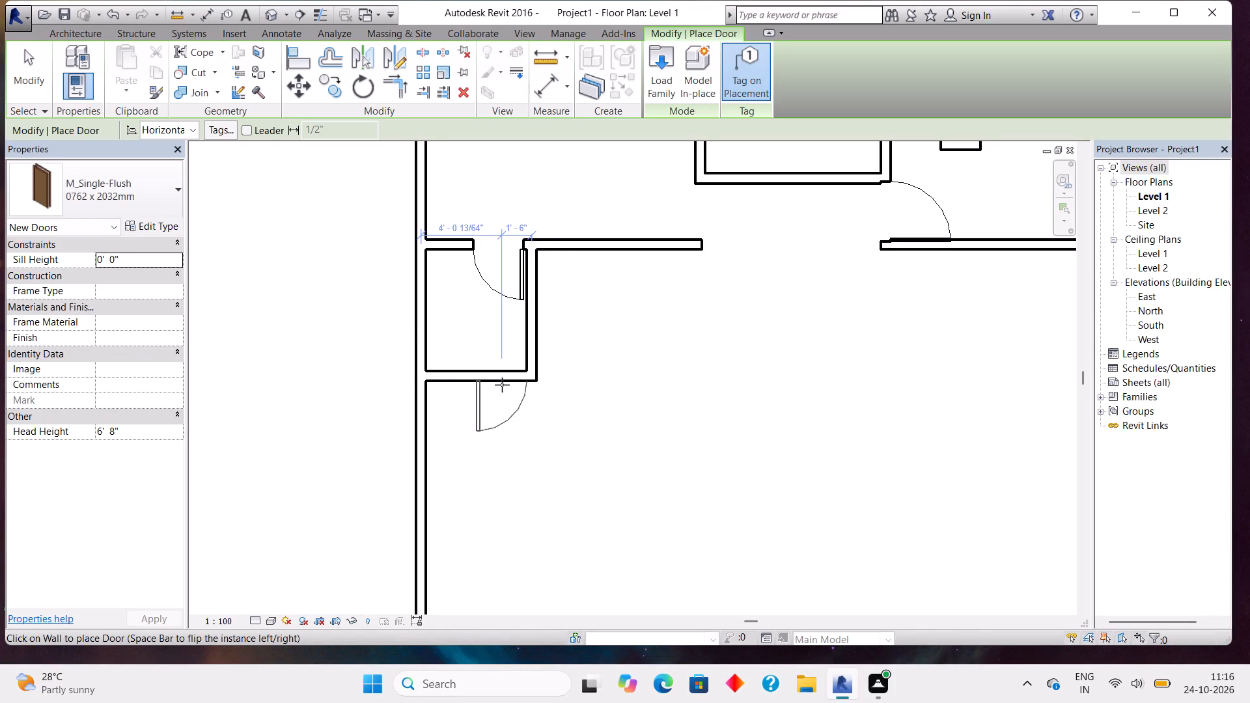
left_click(62, 36)
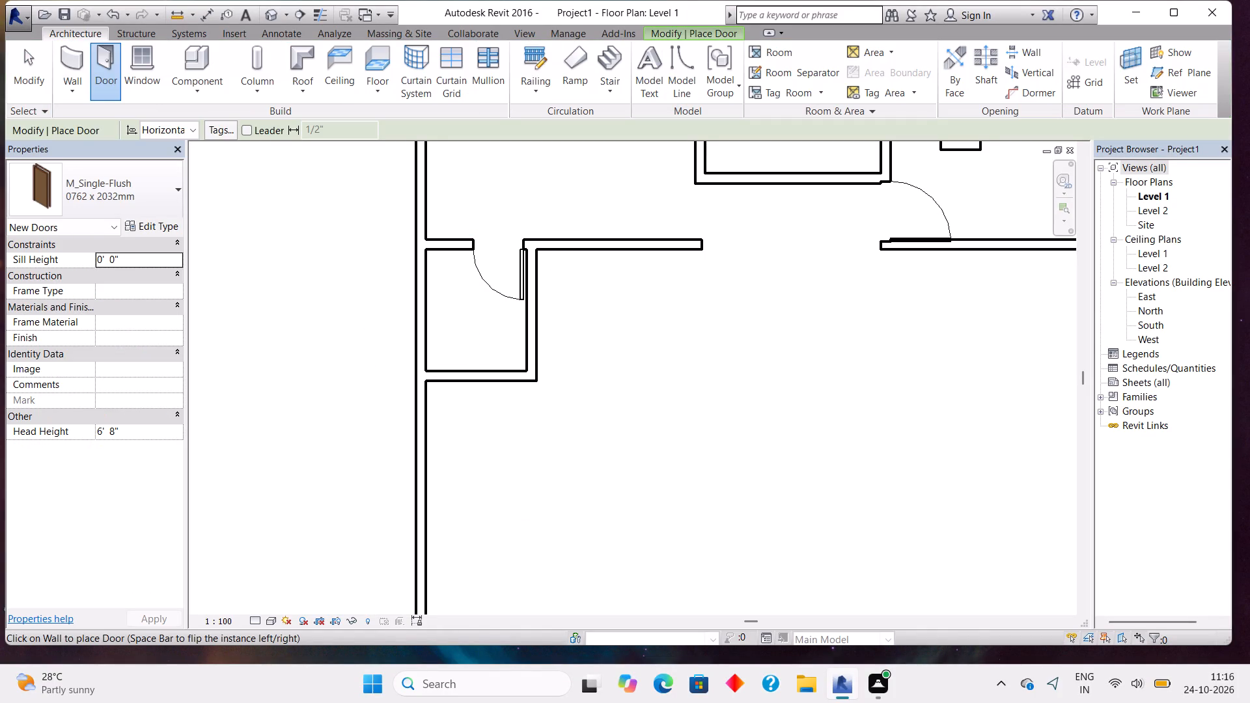
left_click(65, 51)
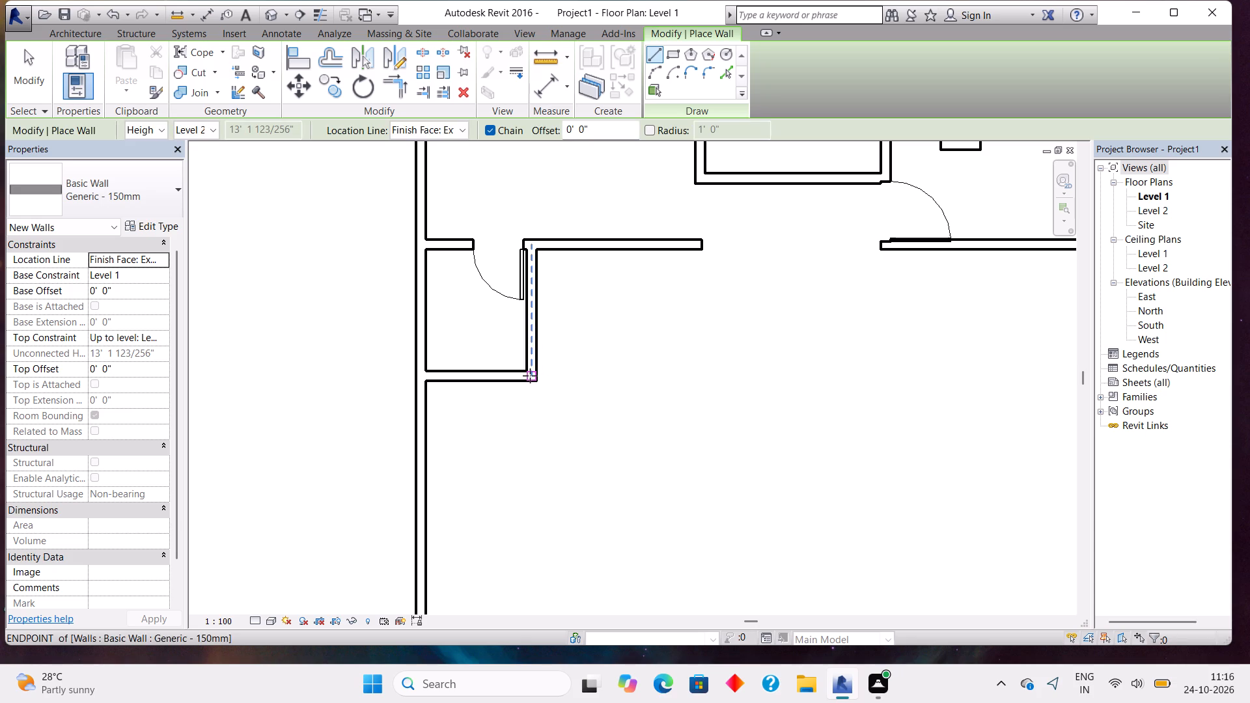
left_click(530, 376)
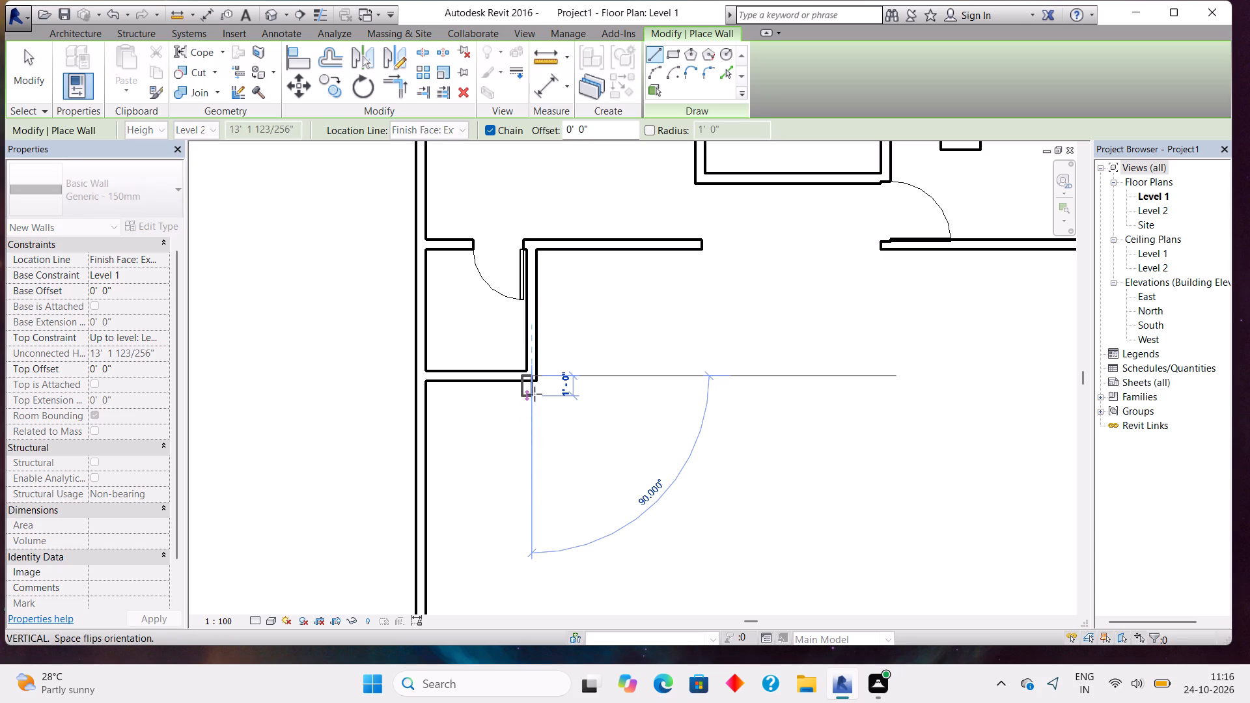
key("Escape")
left_click(536, 379)
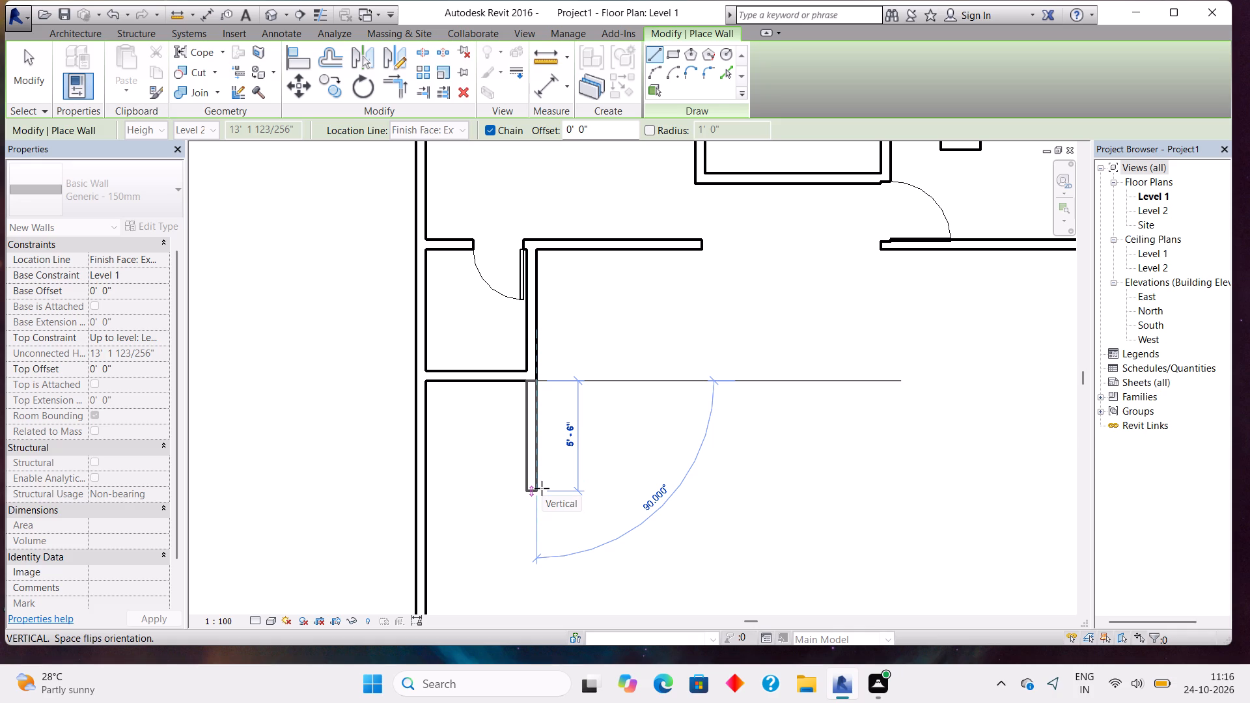
scroll(542, 488, "up", 4)
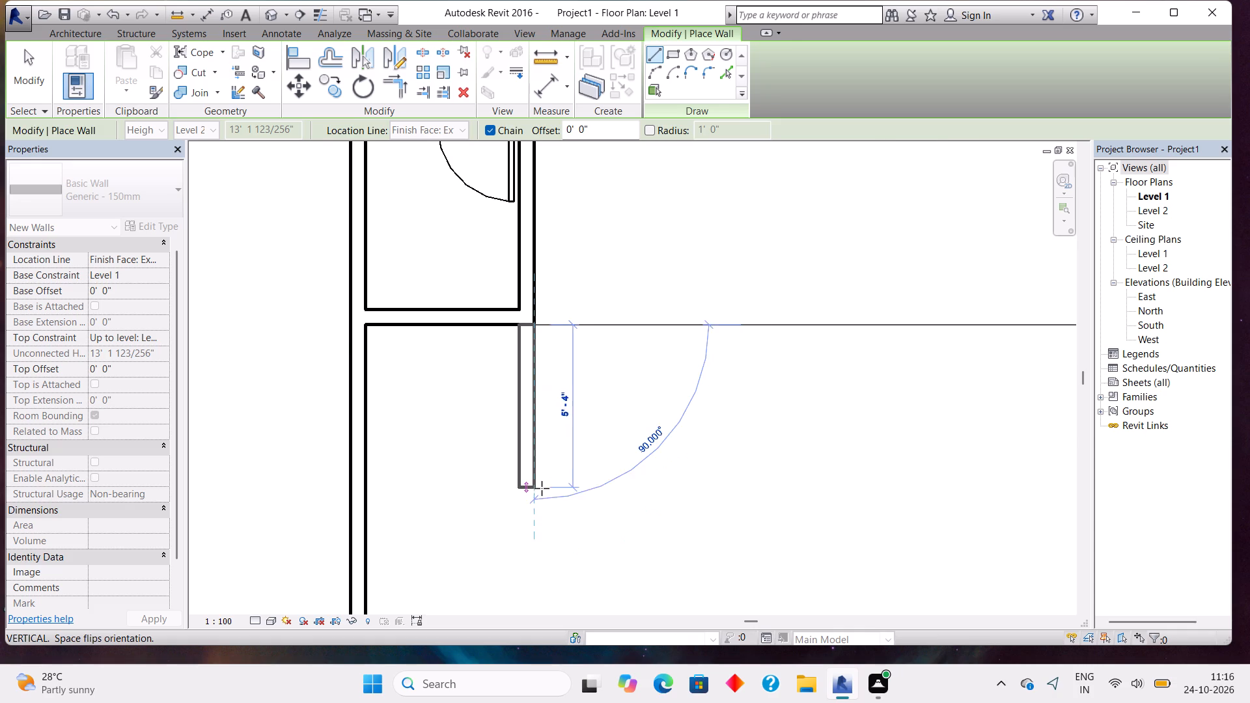
scroll(542, 488, "up", 2)
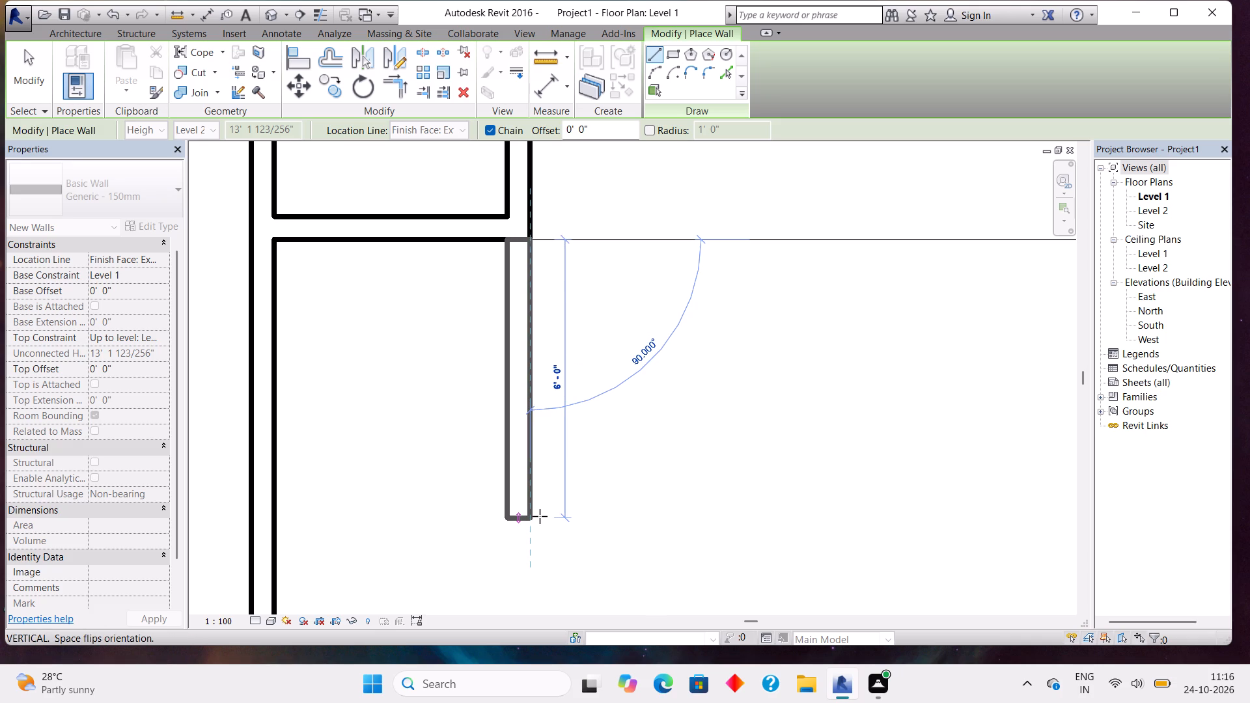
left_click(540, 516)
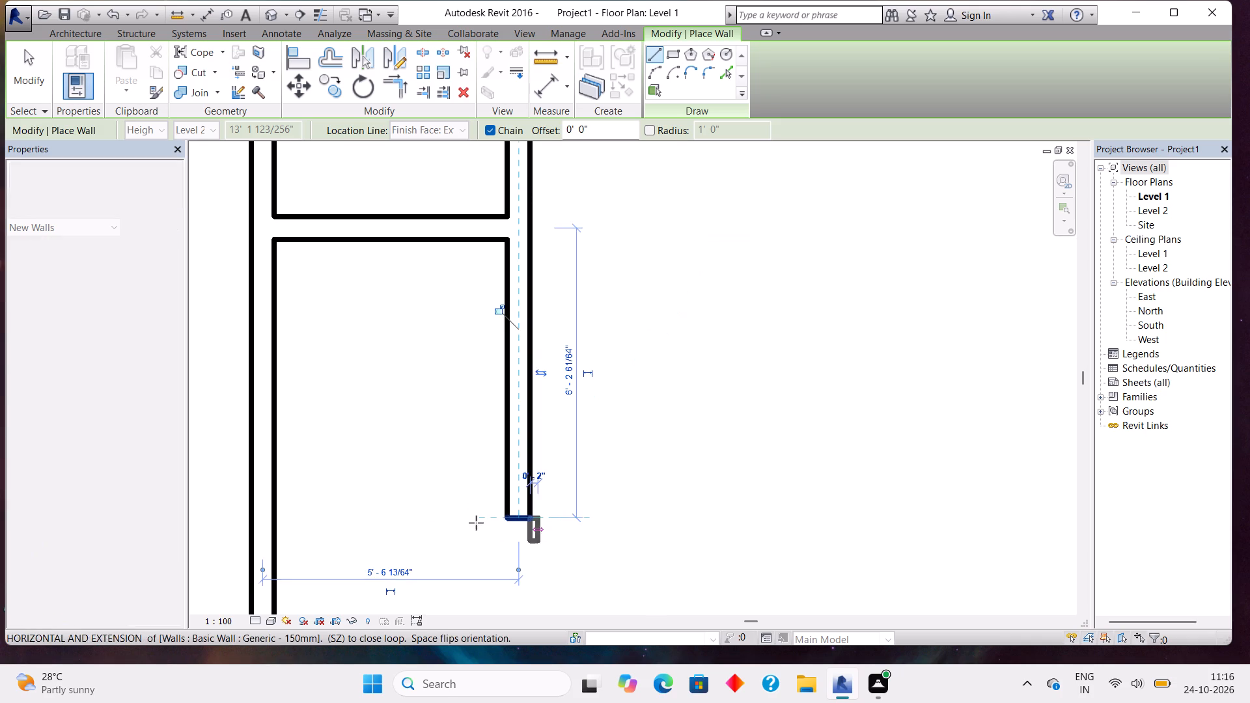
left_click(281, 509)
key("Escape")
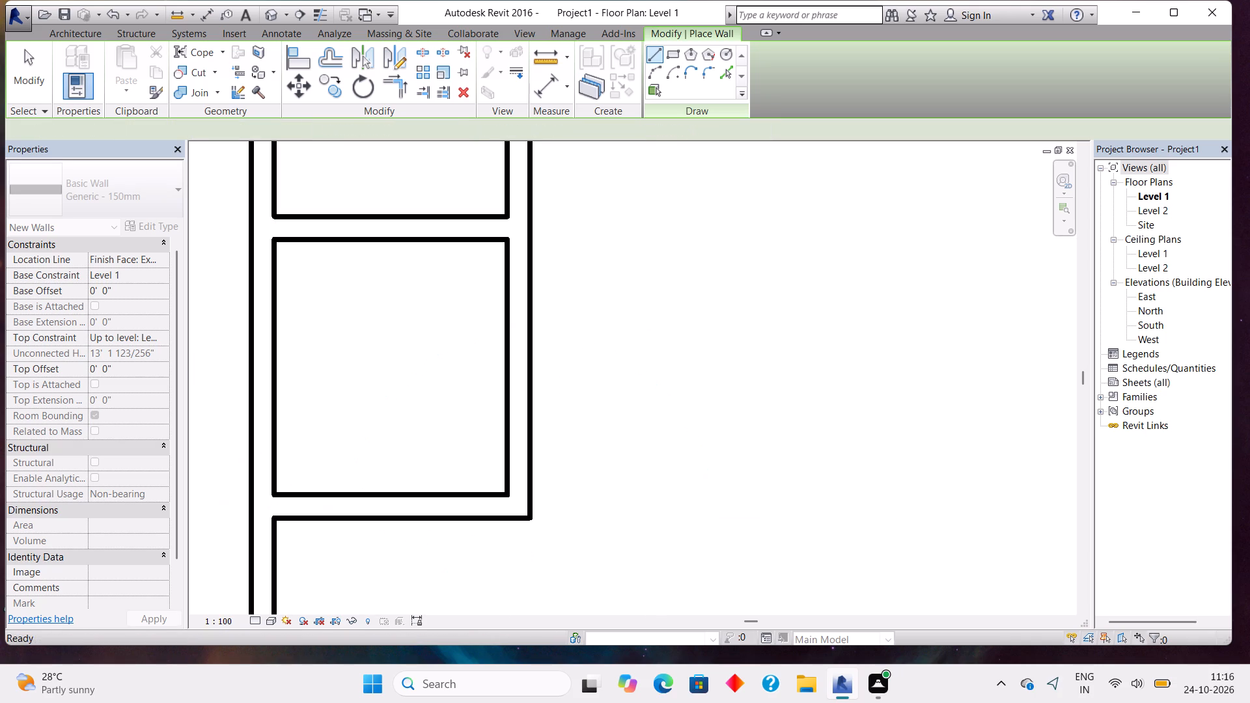
Measure the new lower room's clear depth with an aligned dimension between its upper and lower inner wall faces.
left_click(531, 96)
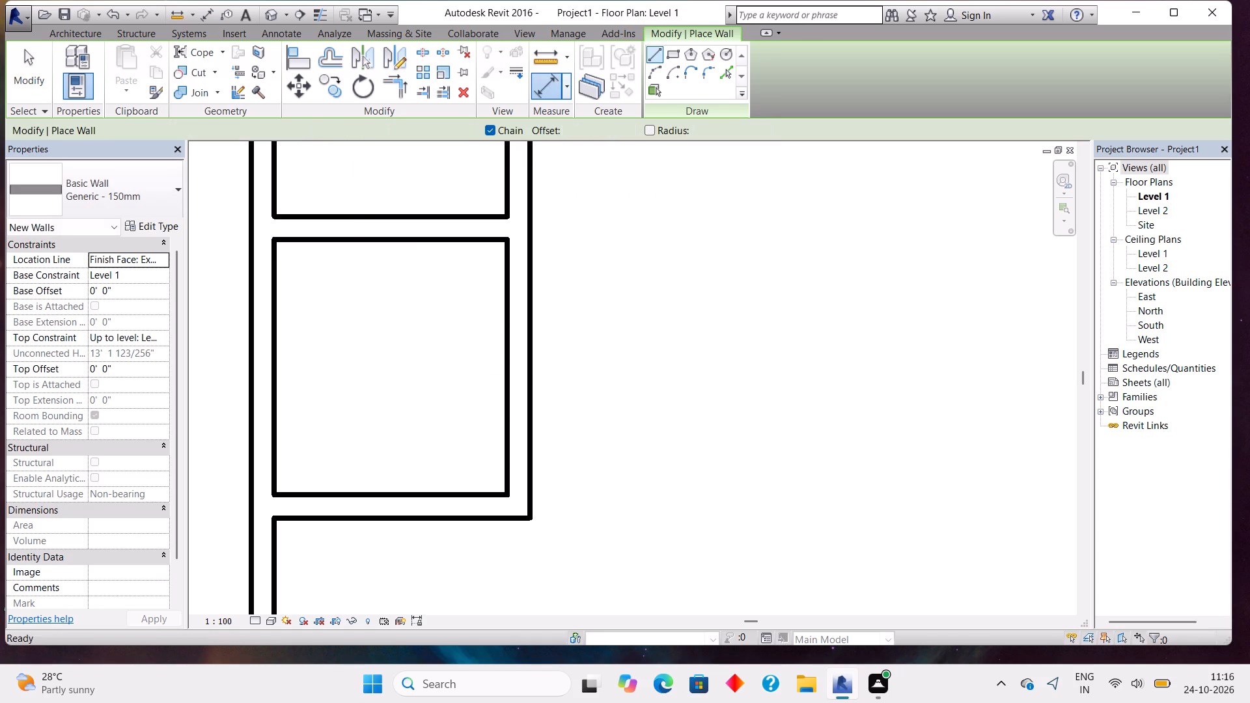
left_click(408, 241)
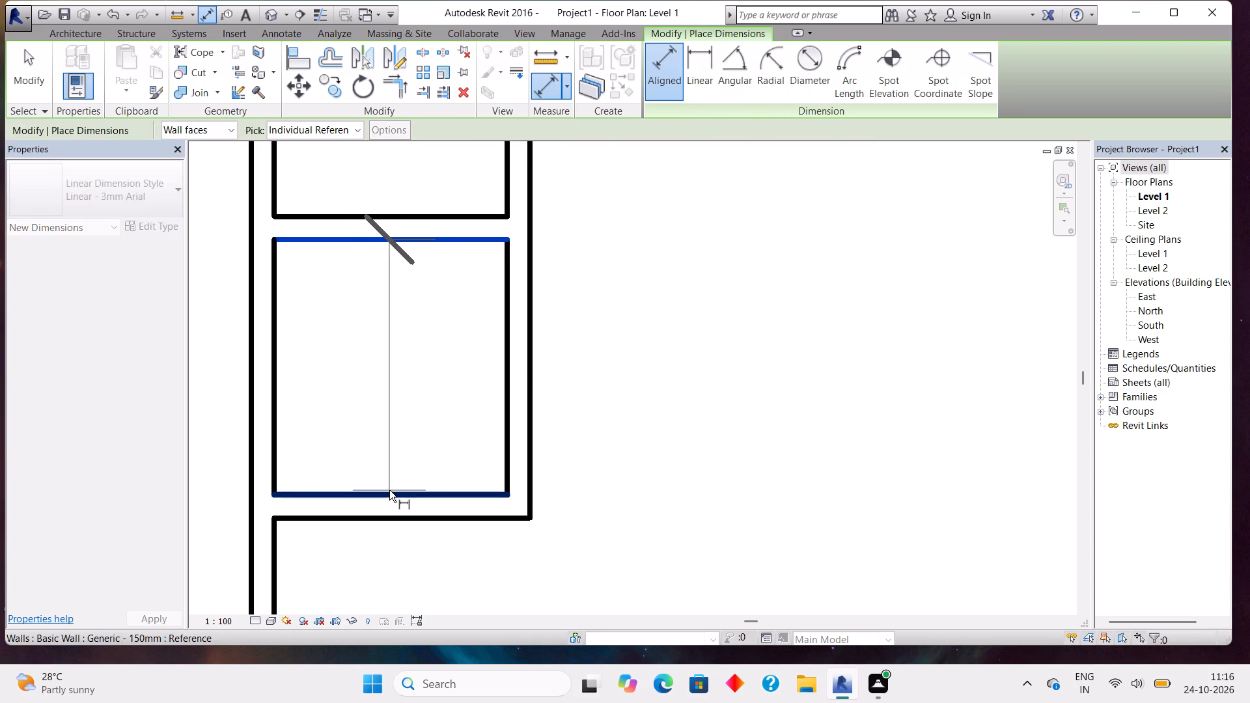
left_click(389, 490)
key("Escape")
key("Escape")
key("Escape")
Nudge the new room's lower wall two increments downward, to 6' 2" from its upper wall.
left_click(389, 490)
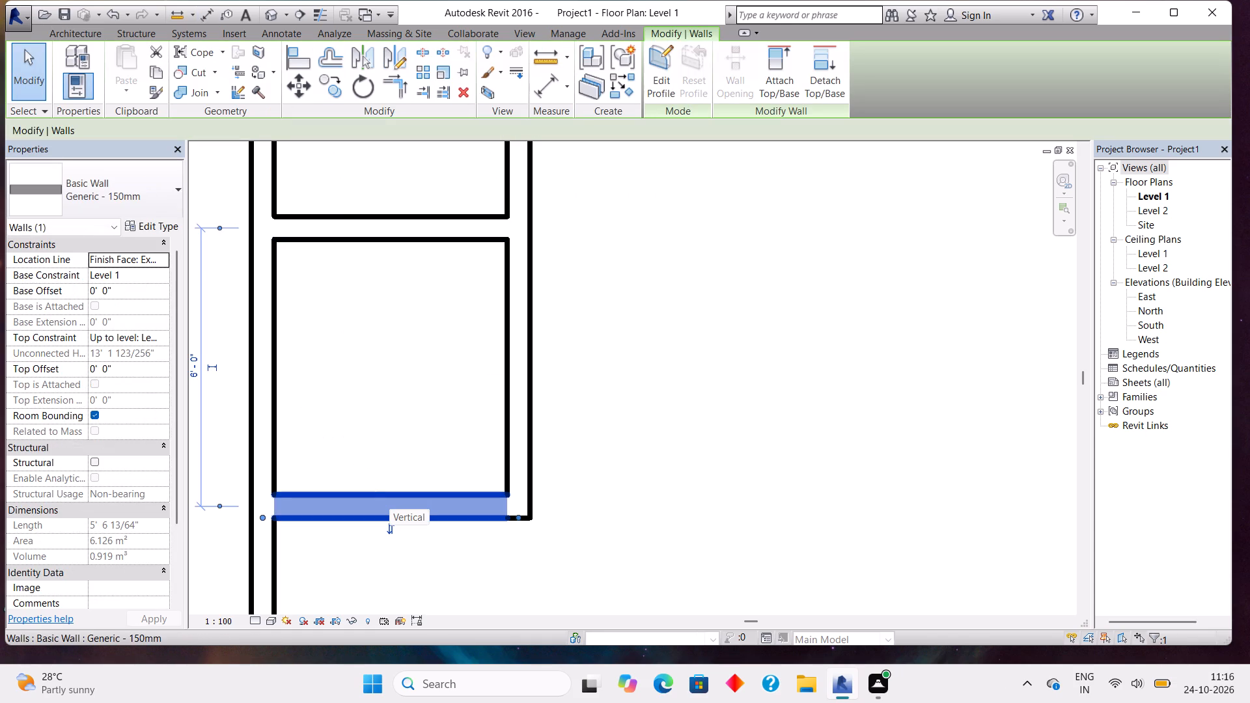
key("Down")
key("Down")
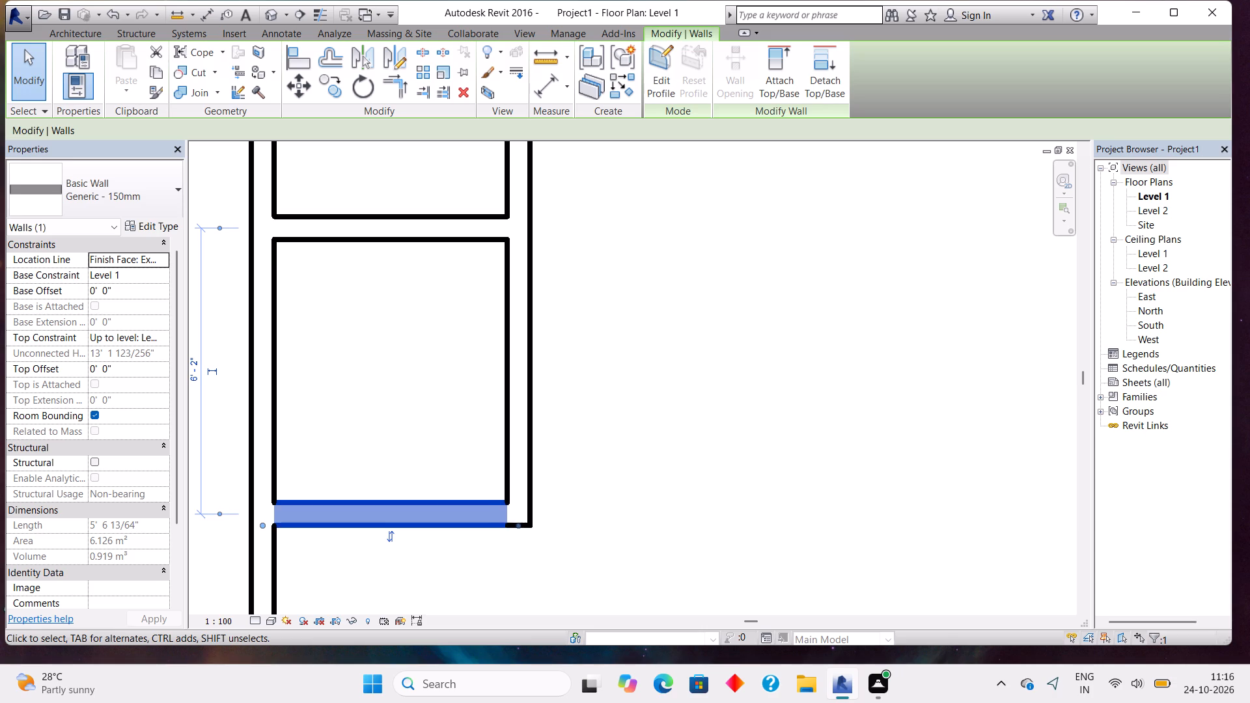
Measure the new room's clear depth again between its upper and lower inner wall faces.
left_click(537, 77)
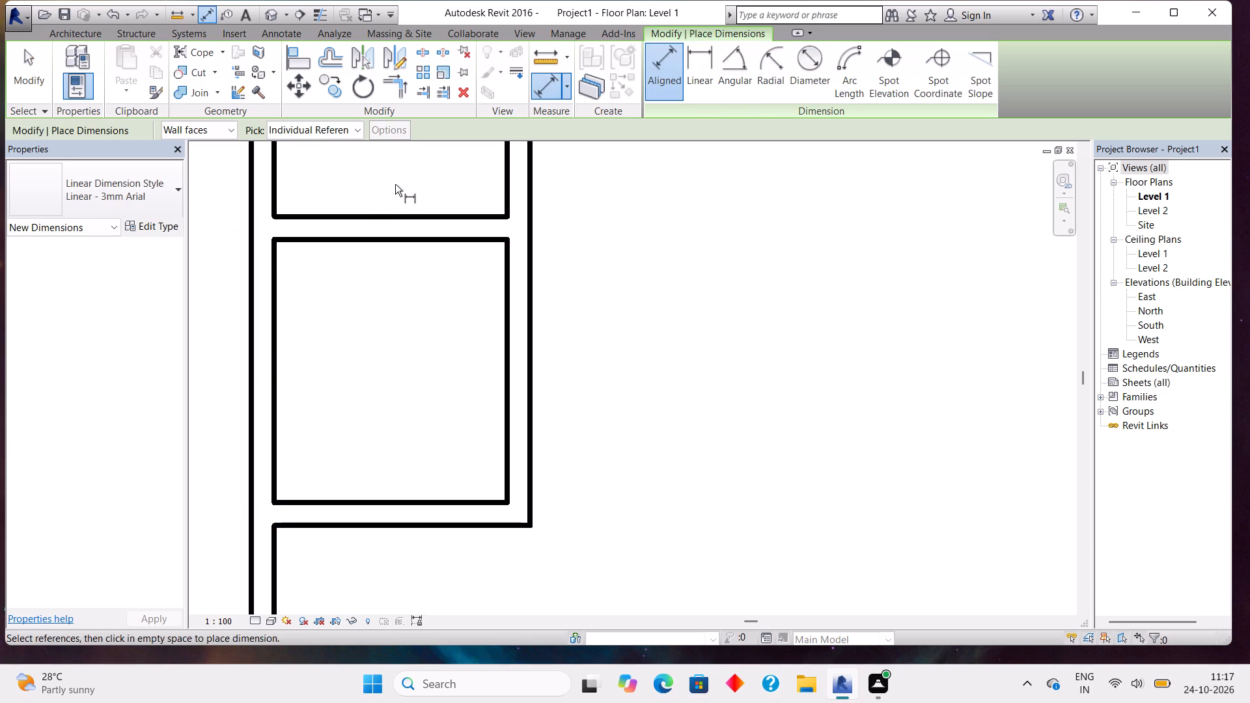
left_click(368, 242)
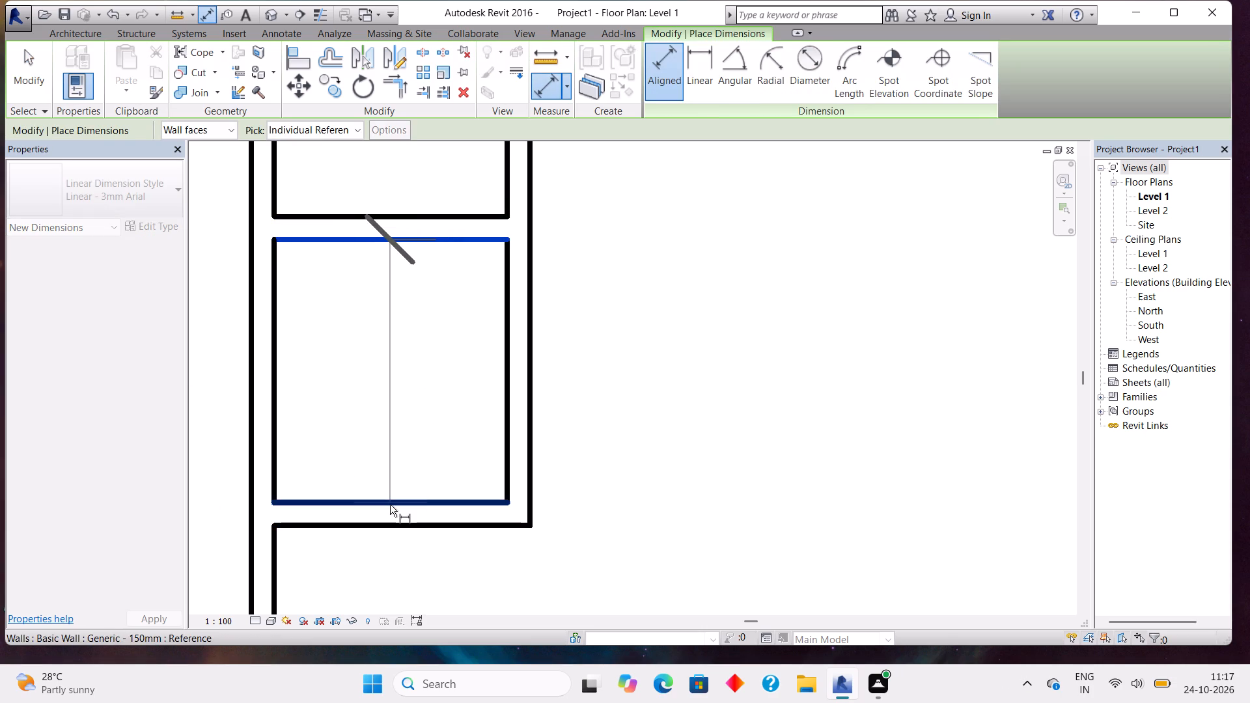
left_click(390, 504)
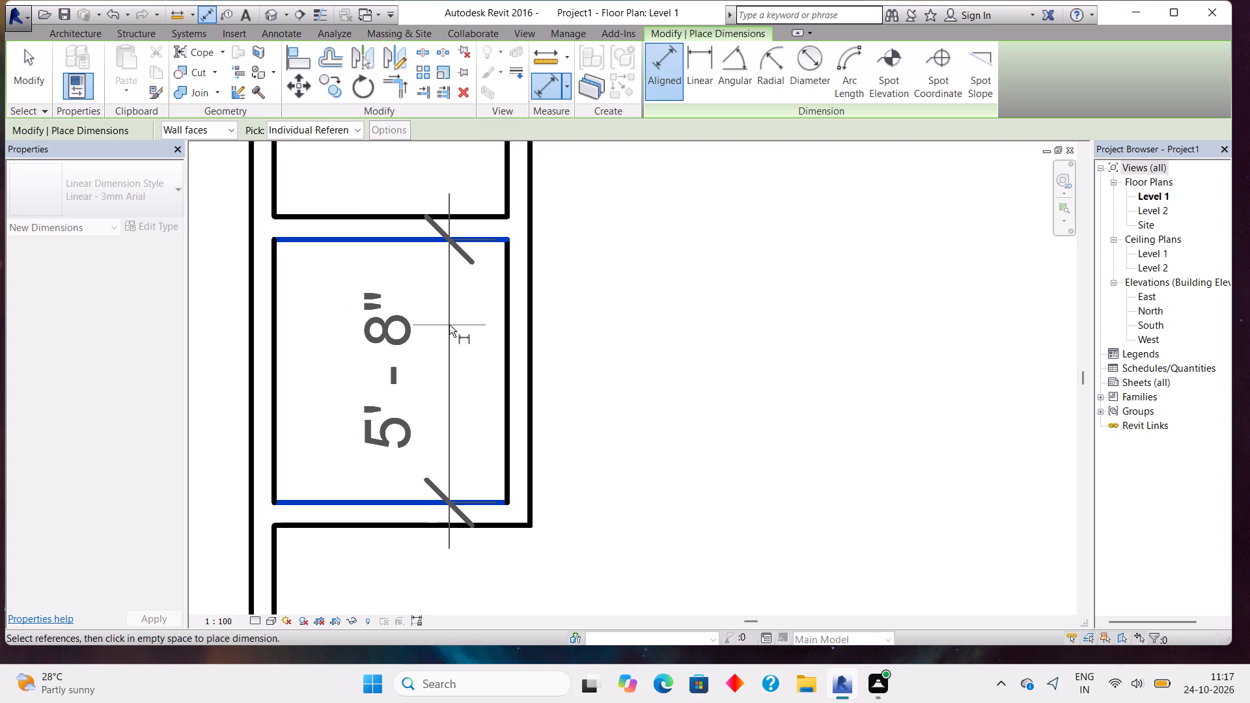
key("Escape")
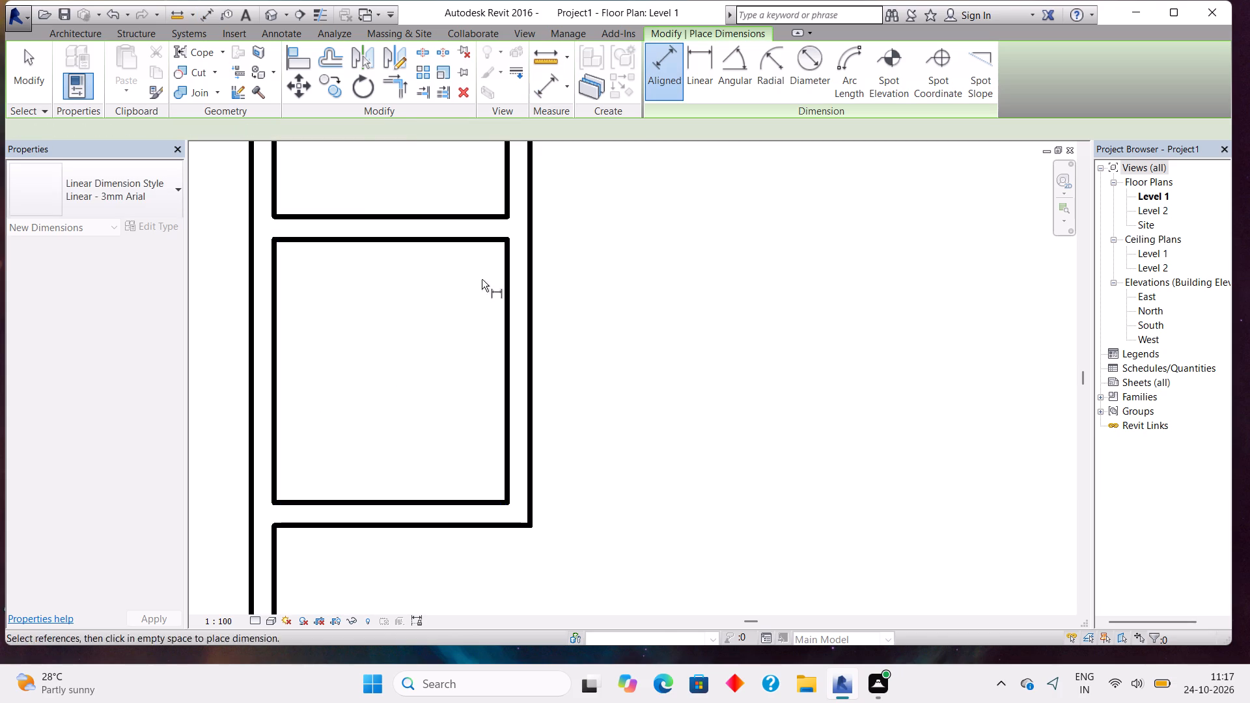
key("Escape")
Nudge the new room's lower wall four more increments downward, to 6' 6" from its upper wall.
left_click(372, 508)
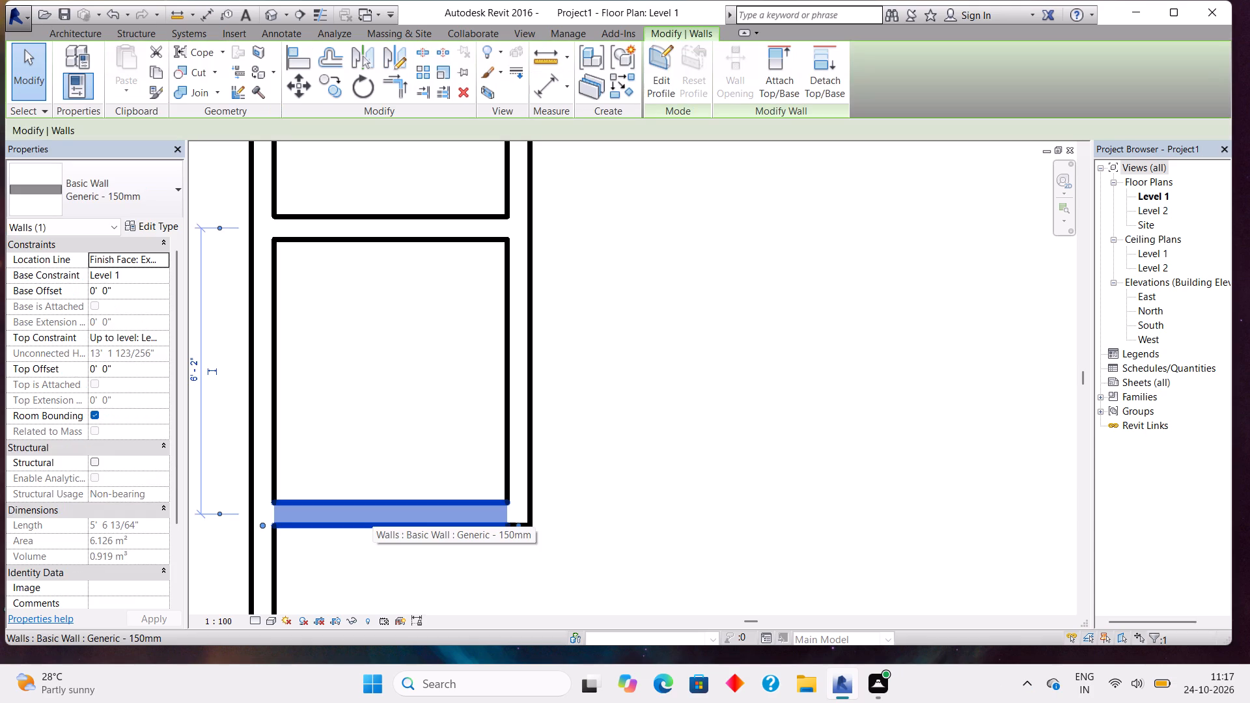
key("Down")
key("Down")
key("Down")
key("Down")
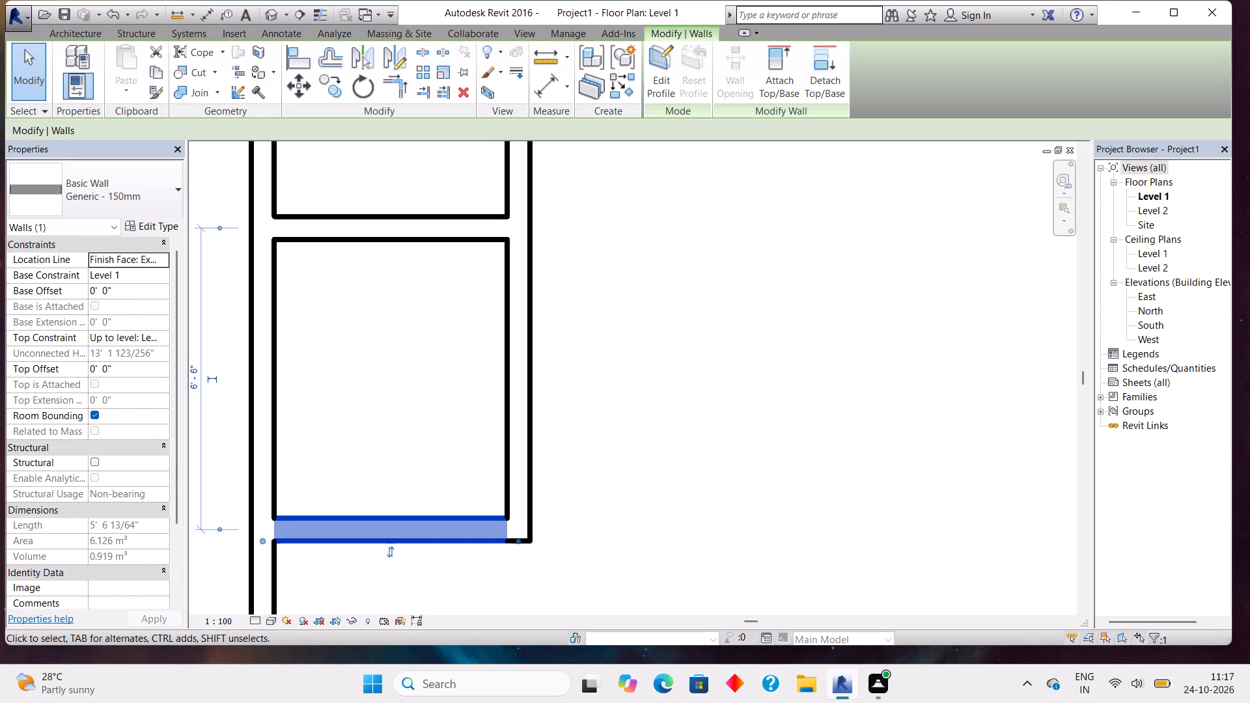
Measure the new room's clear depth once more with an aligned dimension between its upper and lower inner wall faces.
left_click(550, 88)
left_click(373, 242)
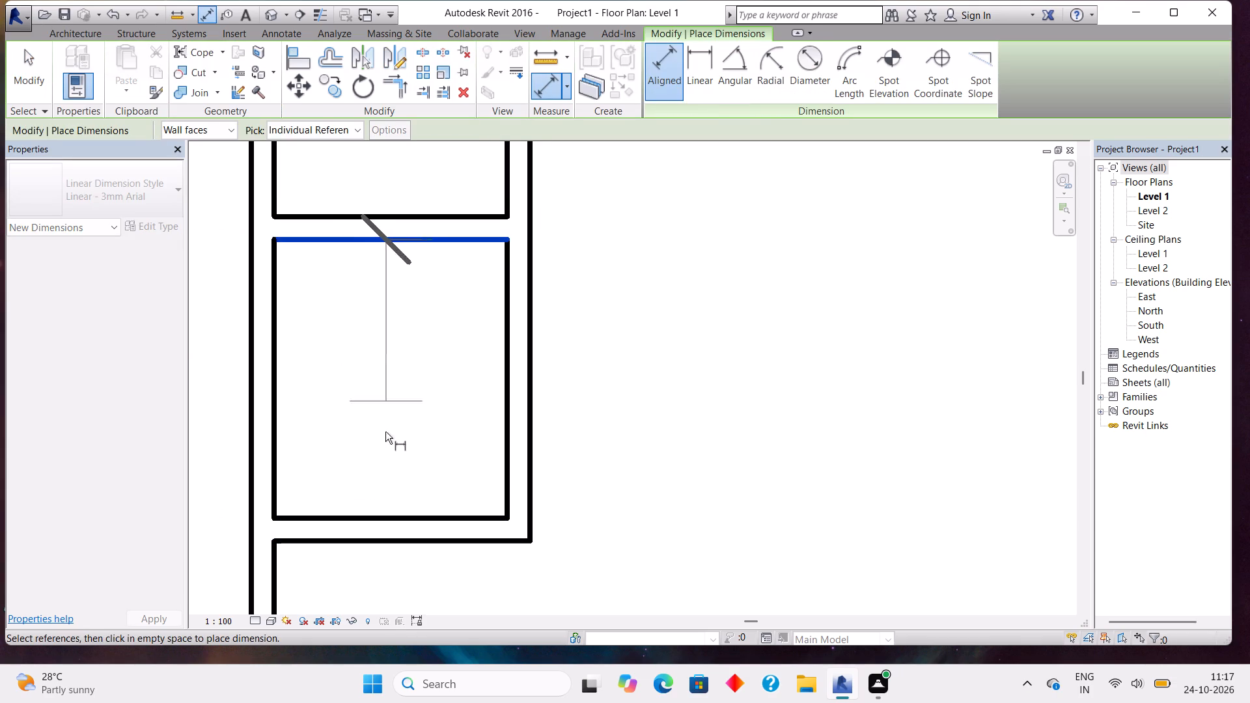
left_click(391, 514)
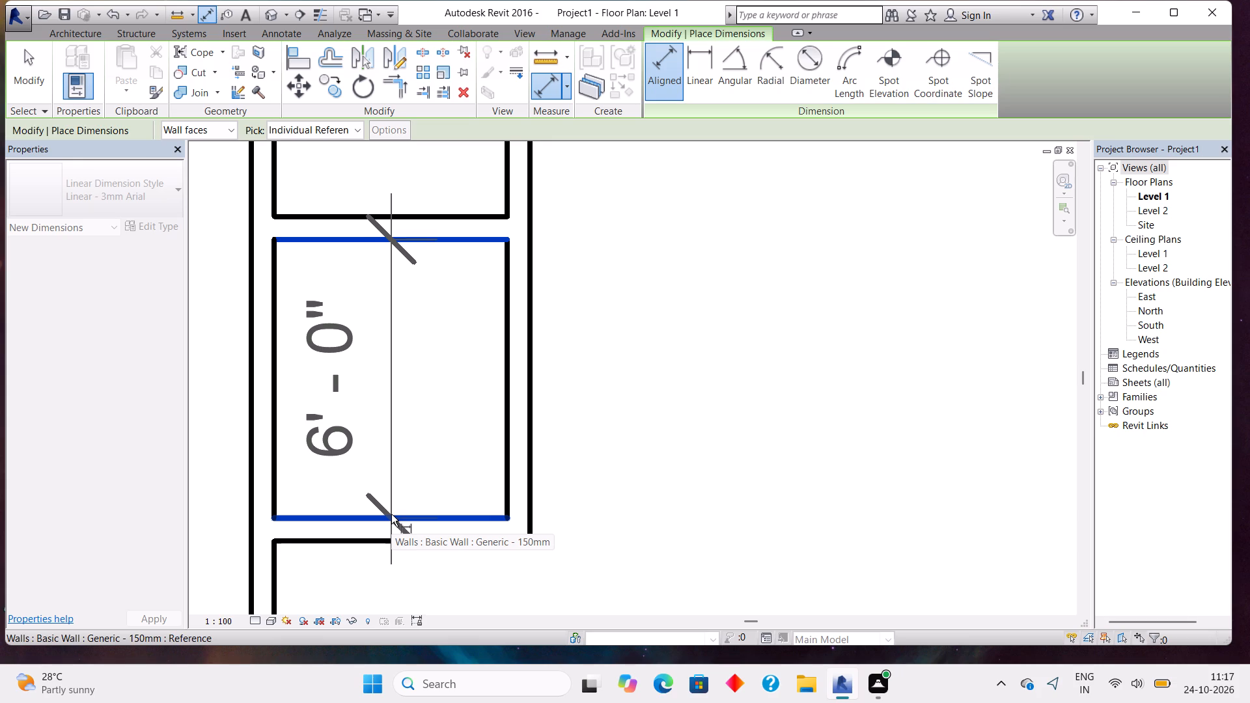
scroll(391, 514, "down", 7)
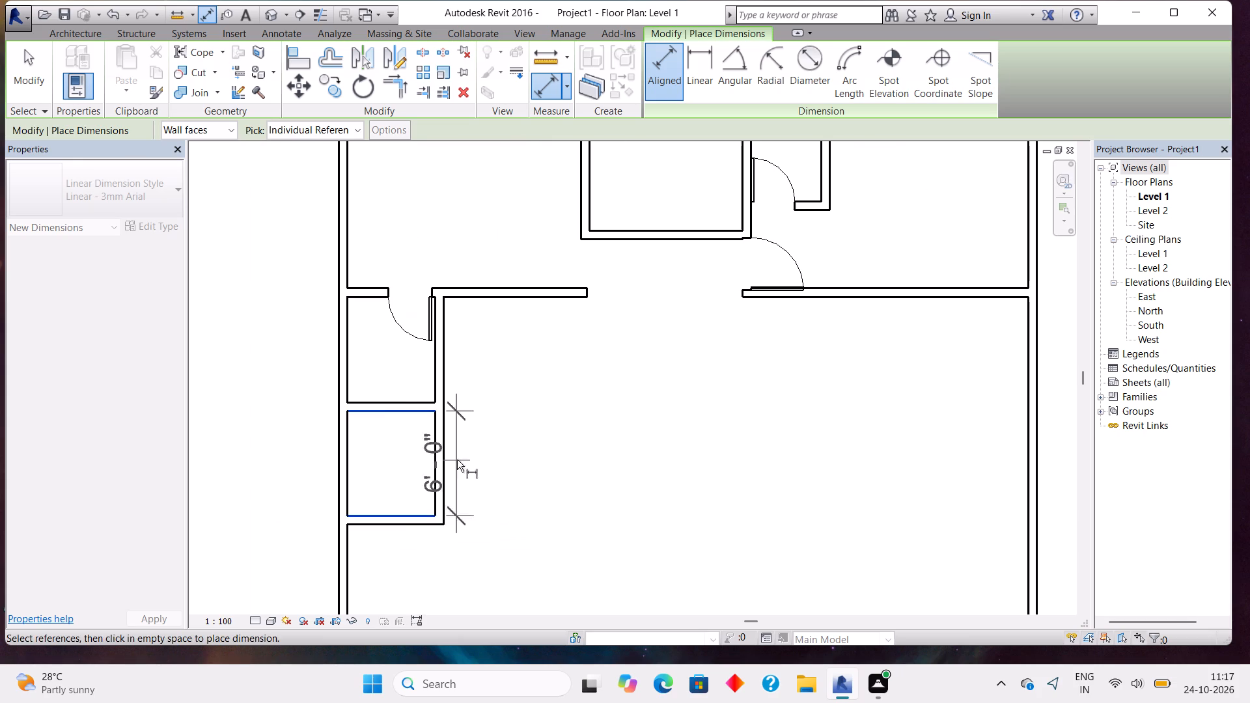
key("Escape")
Place an M_Single-Flush 0762 x 2032mm door in the new room's lower wall, swinging inward and hinged beside the inner vertical wall.
scroll(501, 430, "down", 3)
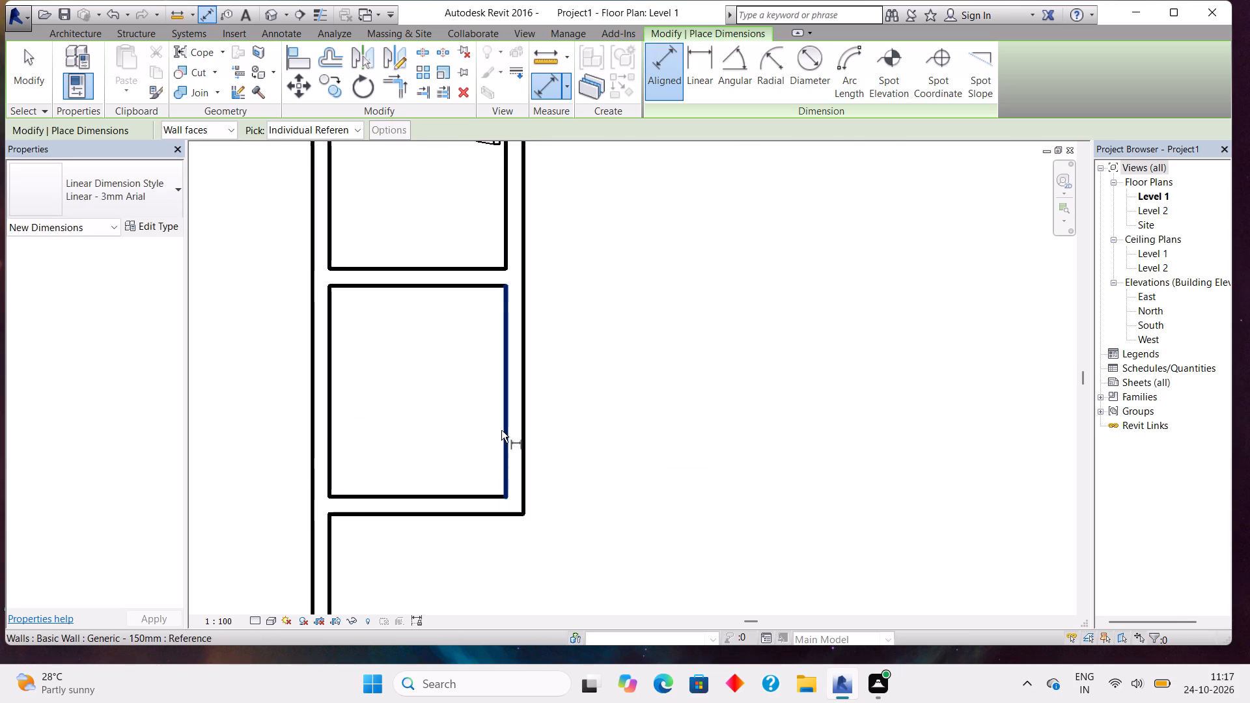
scroll(501, 430, "down", 1)
left_click(89, 38)
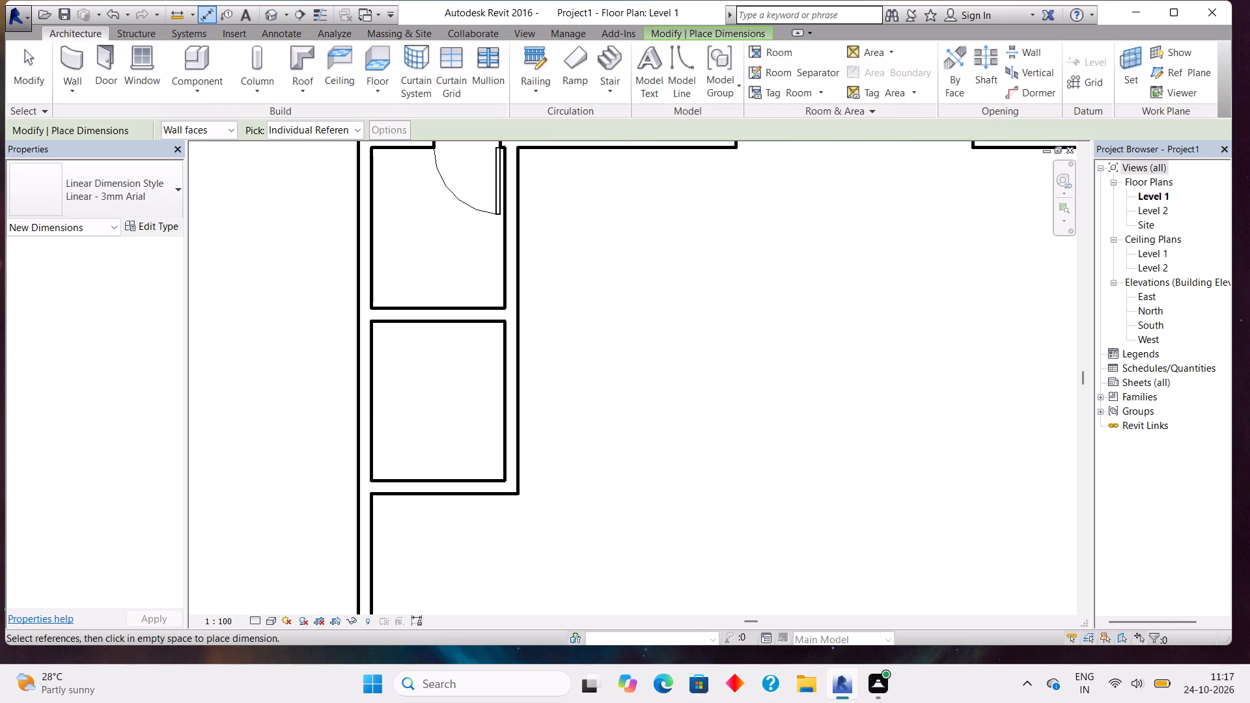
left_click(107, 61)
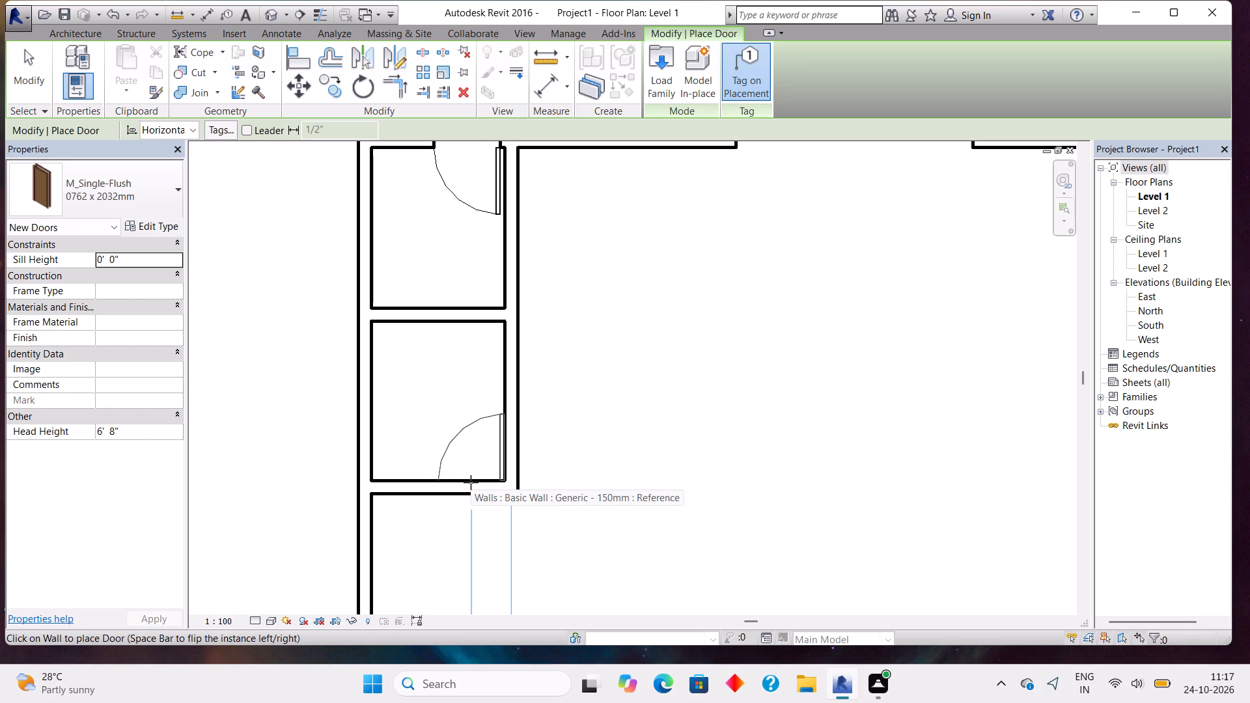
left_click(471, 482)
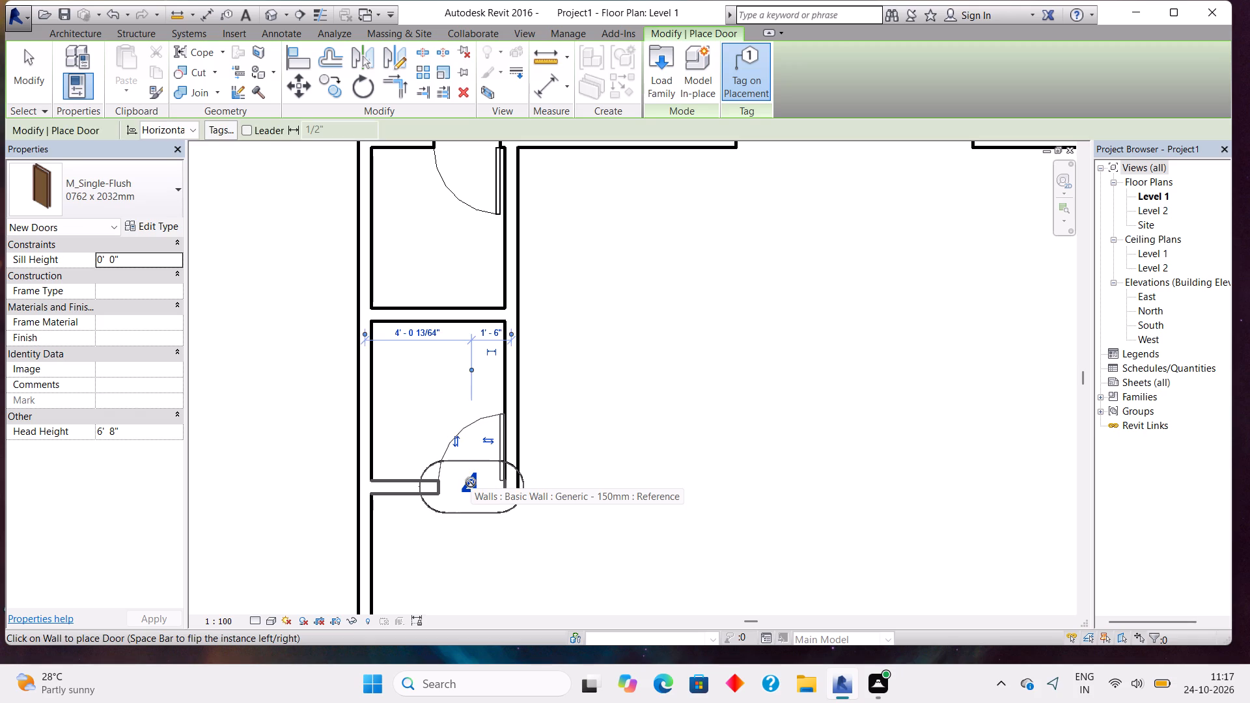
key("Escape")
key("Escape")
key("Escape")
Delete the tag of the new room's door.
left_click(470, 516)
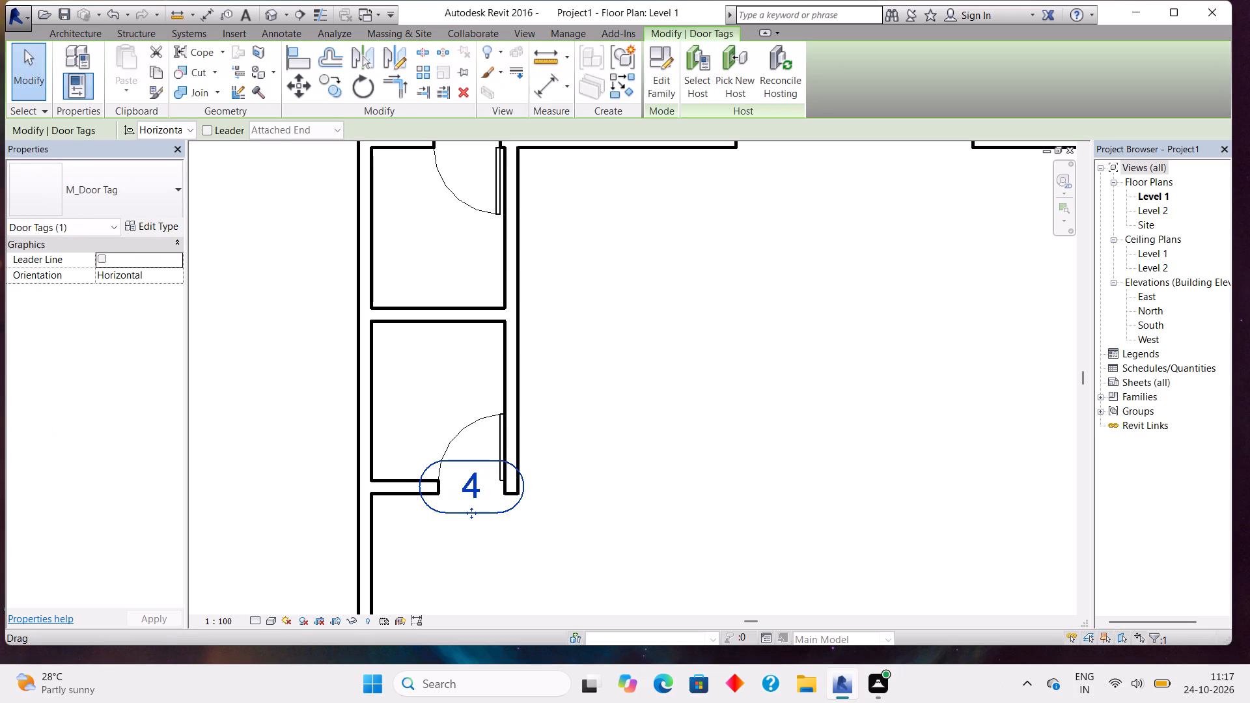
key("Delete")
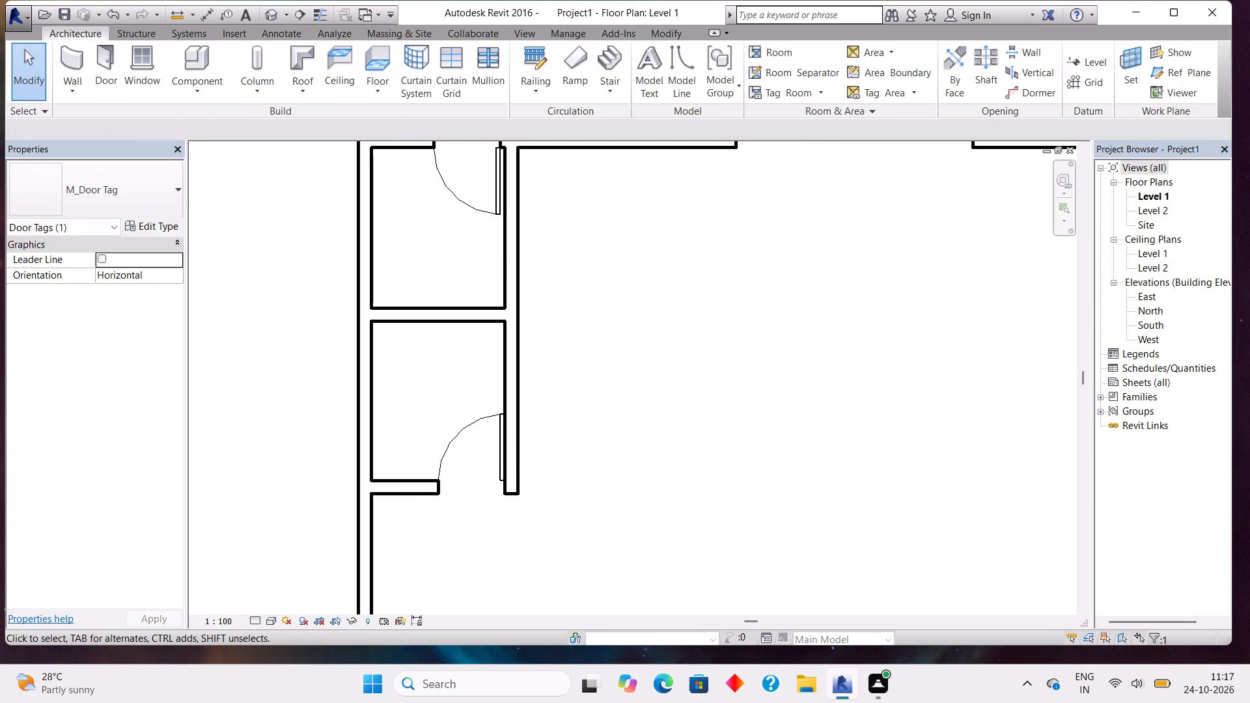
Draw two chained Generic - 150mm walls enclosing a room against the right exterior wall: about 9 feet down from the horizontal partition, then about 7 feet across.
scroll(470, 516, "down", 5)
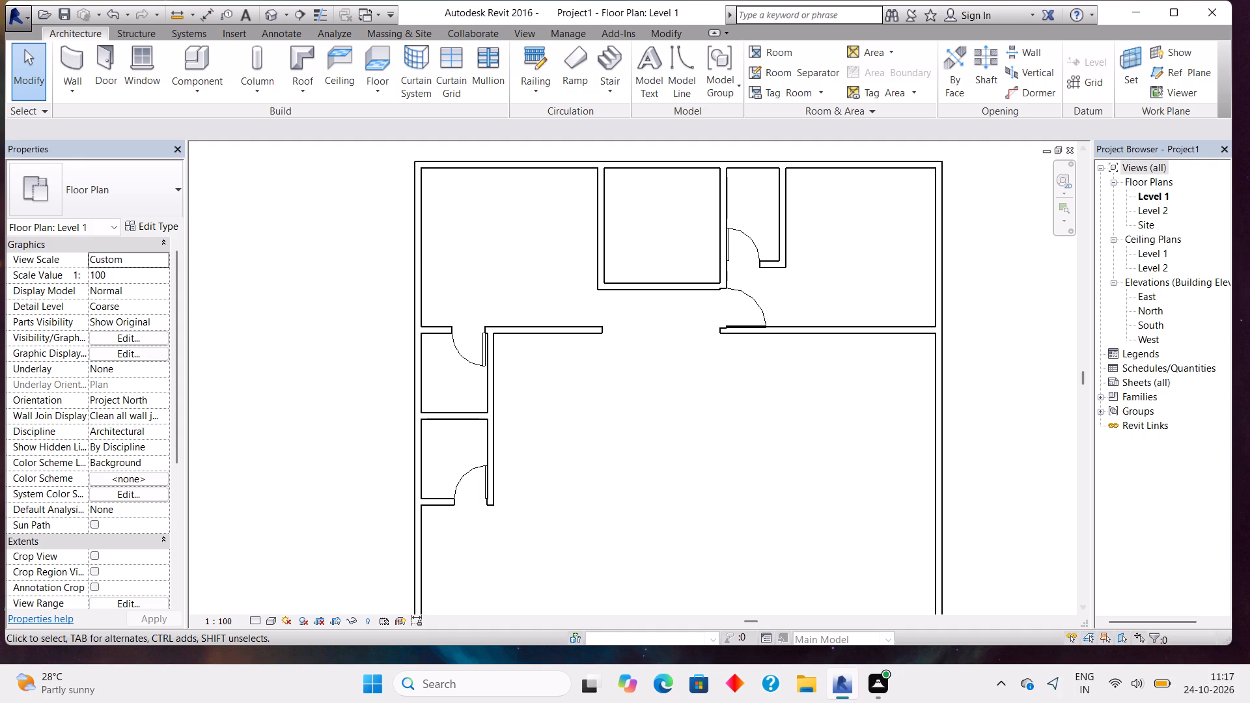
left_click(106, 57)
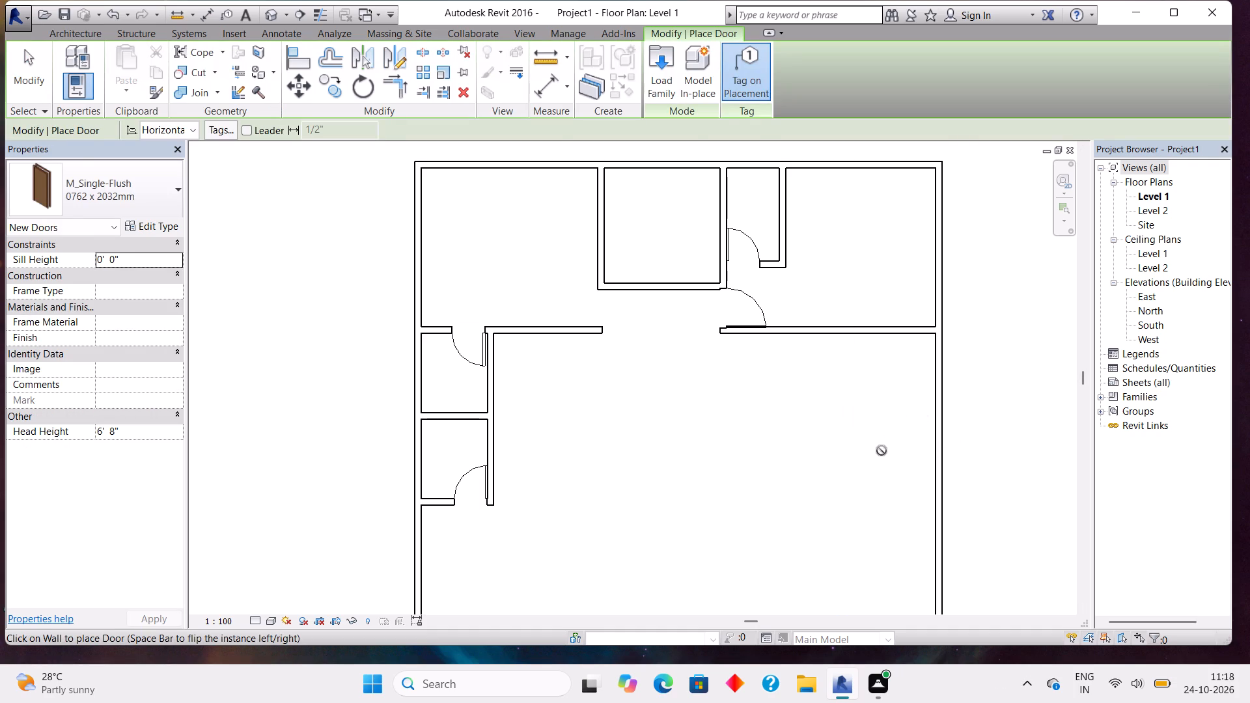
scroll(882, 450, "up", 2)
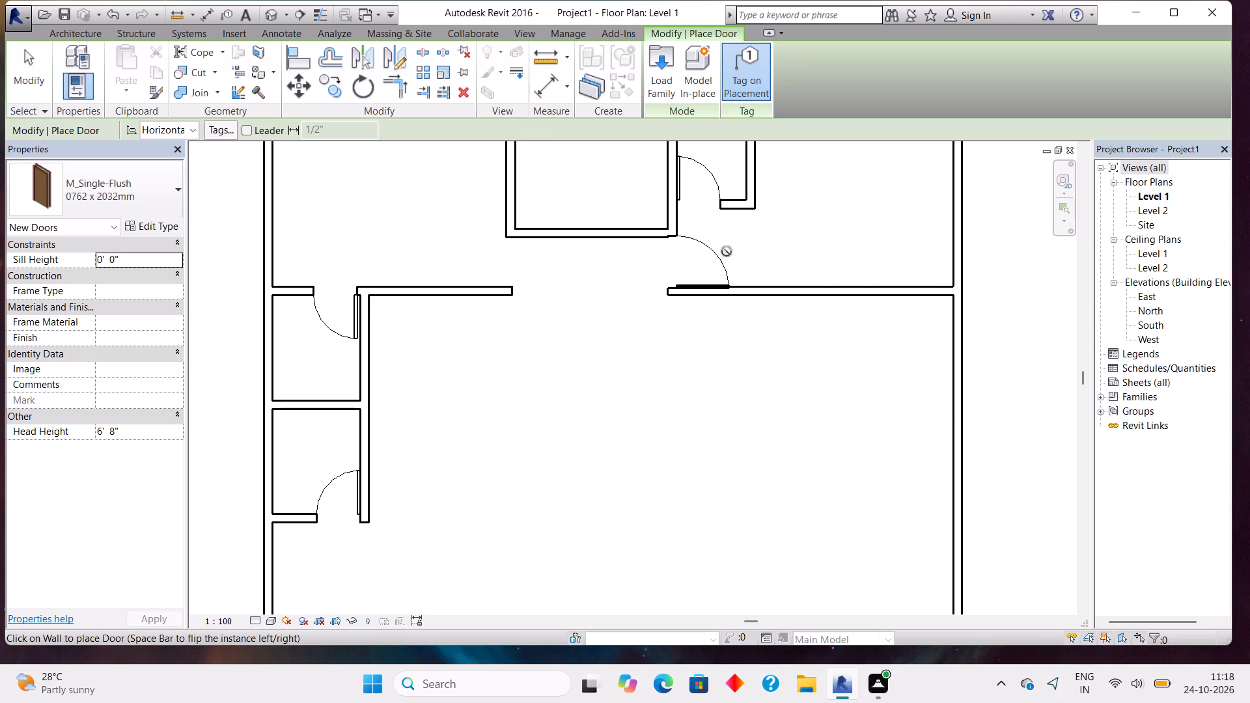
left_click(89, 31)
left_click(64, 61)
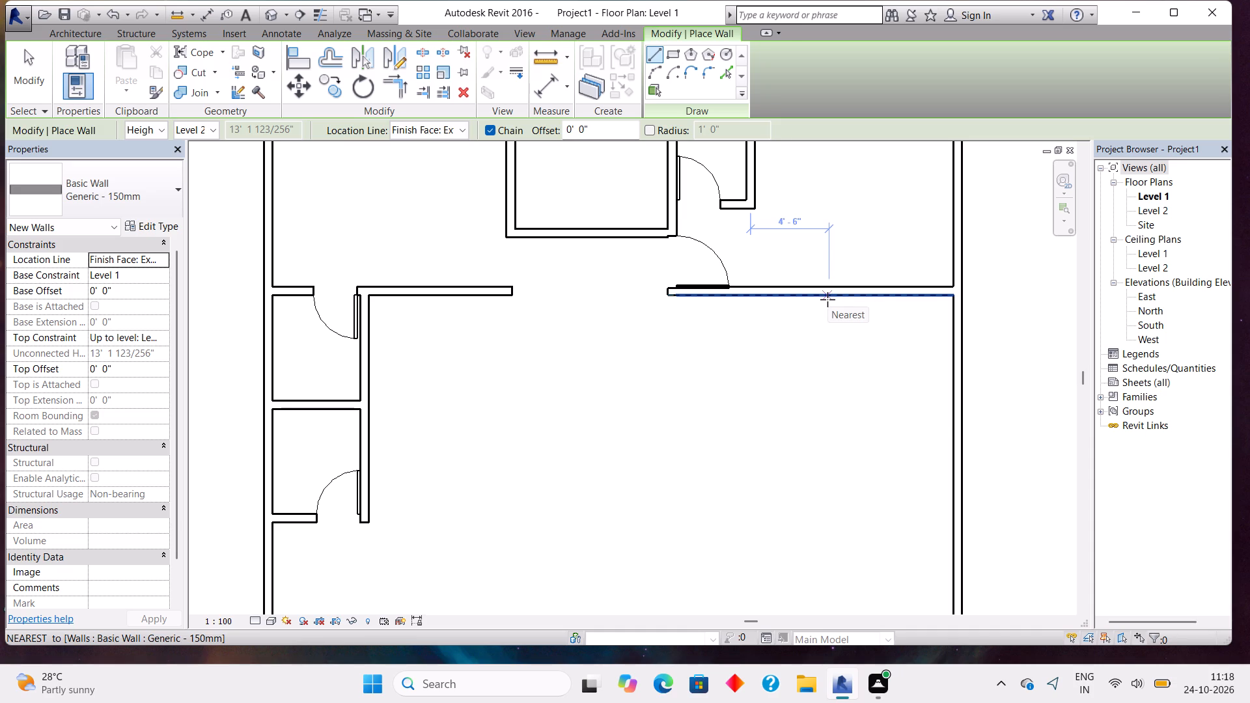
left_click(827, 299)
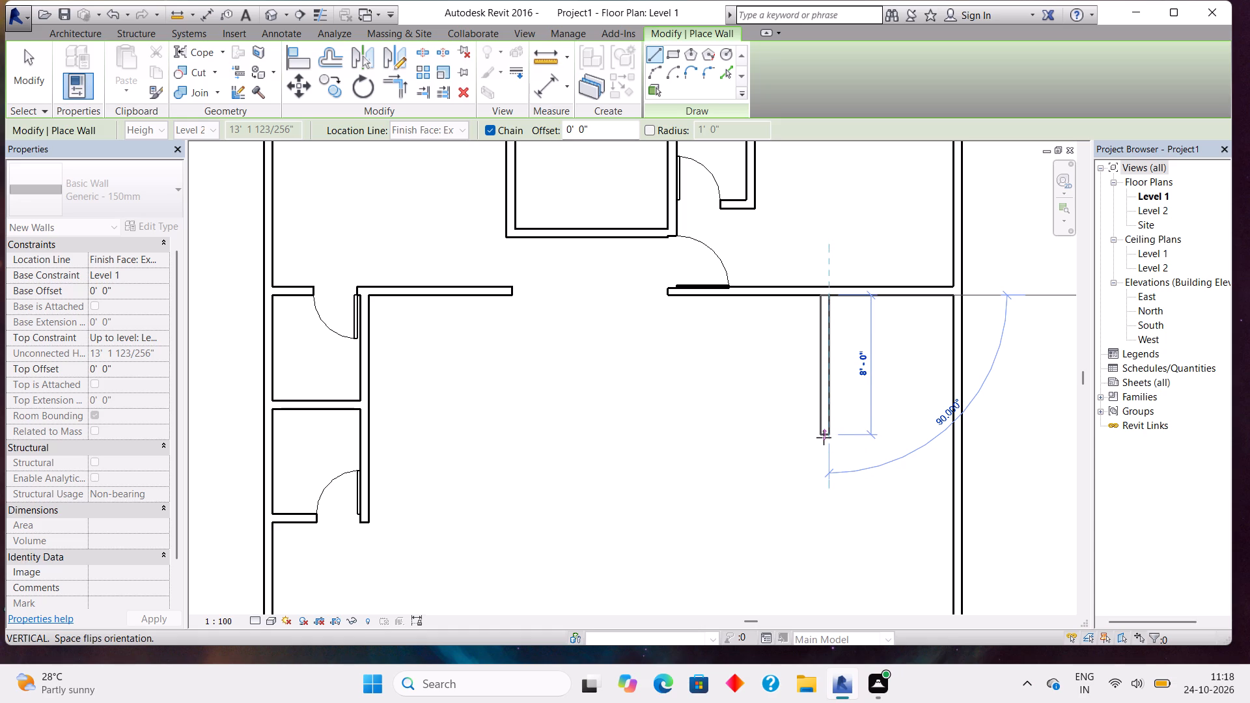
scroll(824, 443, "up", 3)
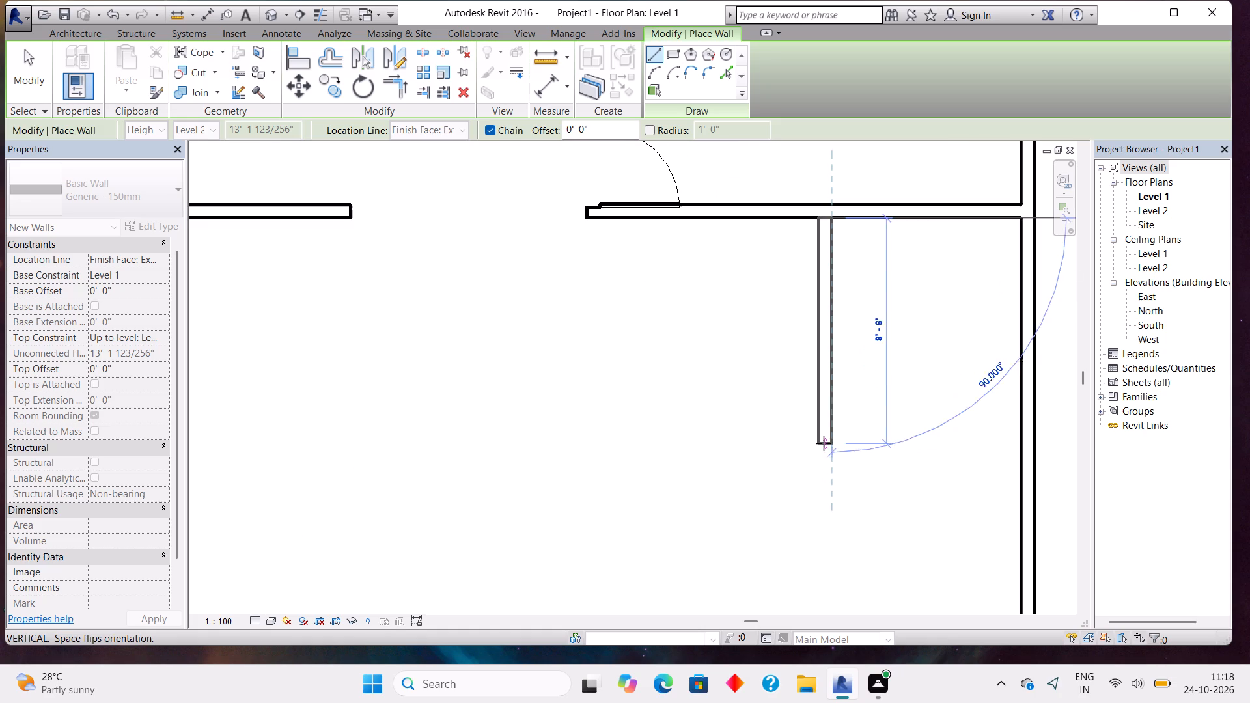
left_click(825, 454)
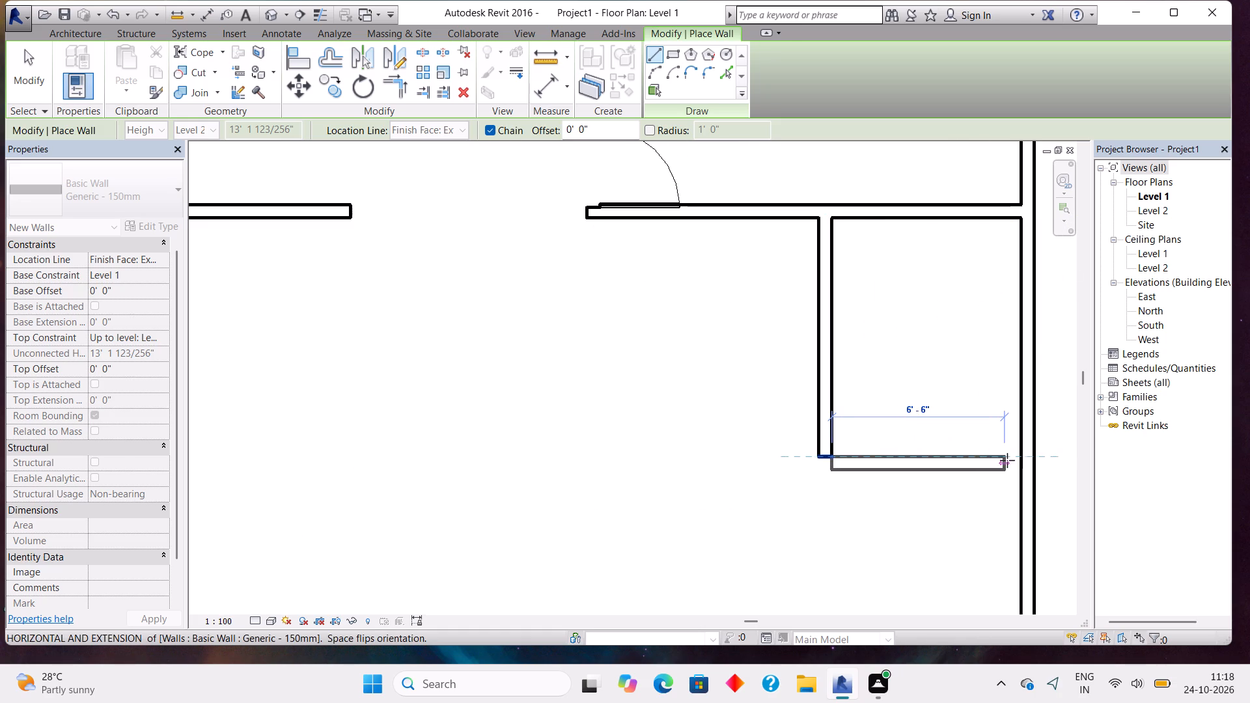
left_click(1013, 457)
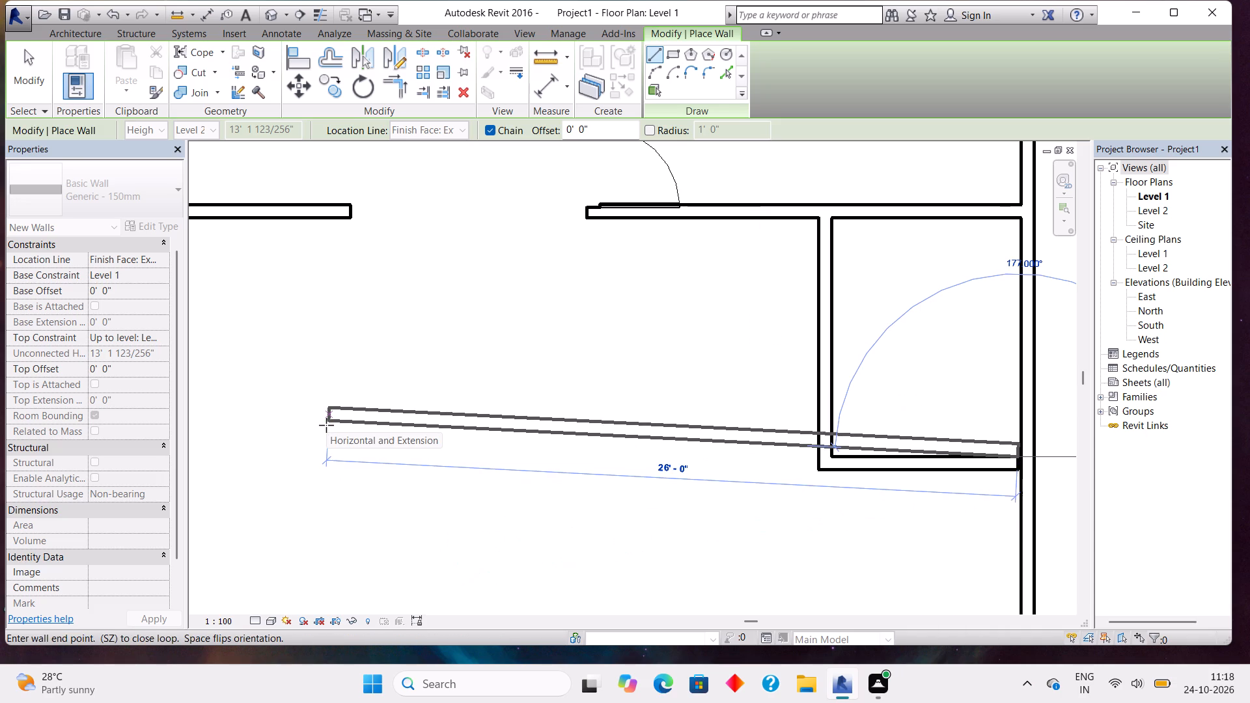
key("Escape")
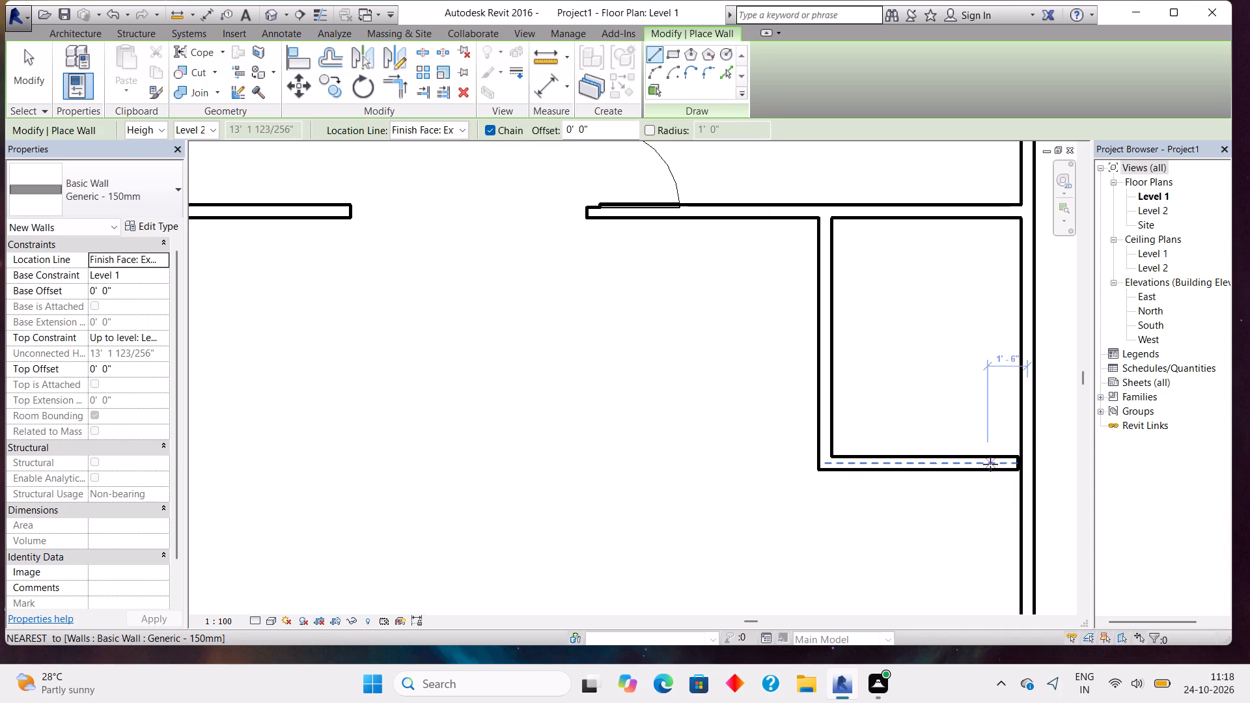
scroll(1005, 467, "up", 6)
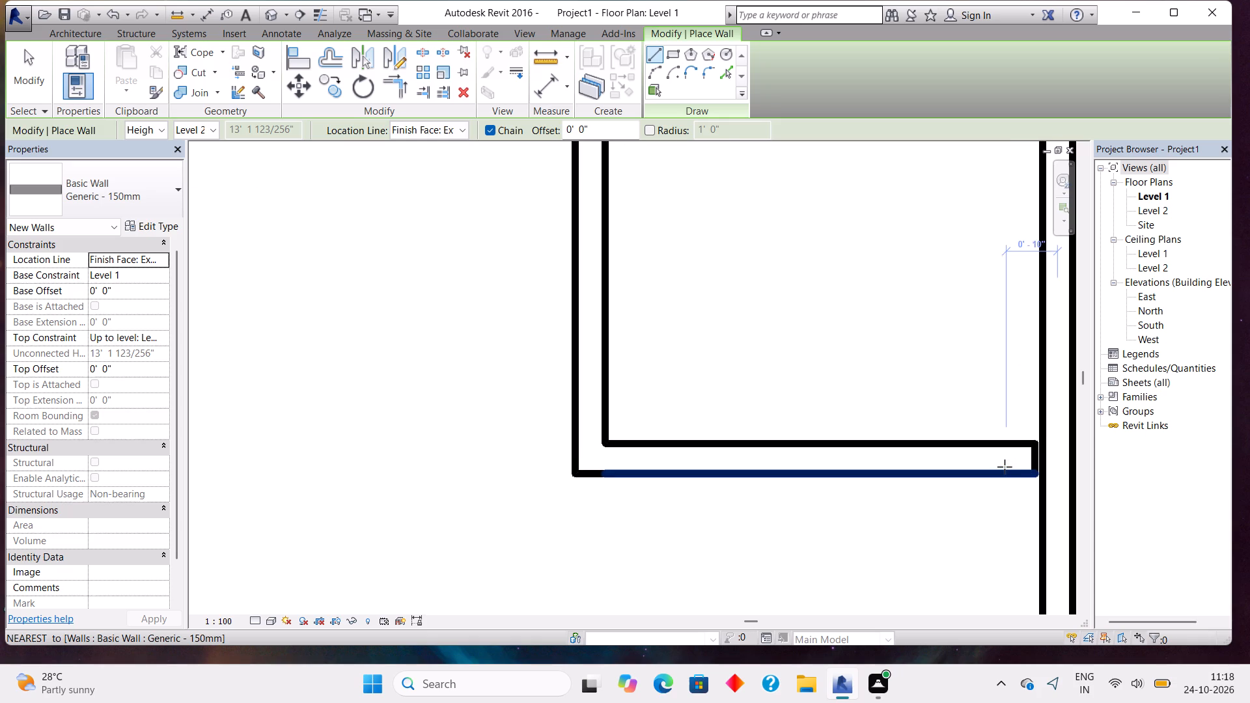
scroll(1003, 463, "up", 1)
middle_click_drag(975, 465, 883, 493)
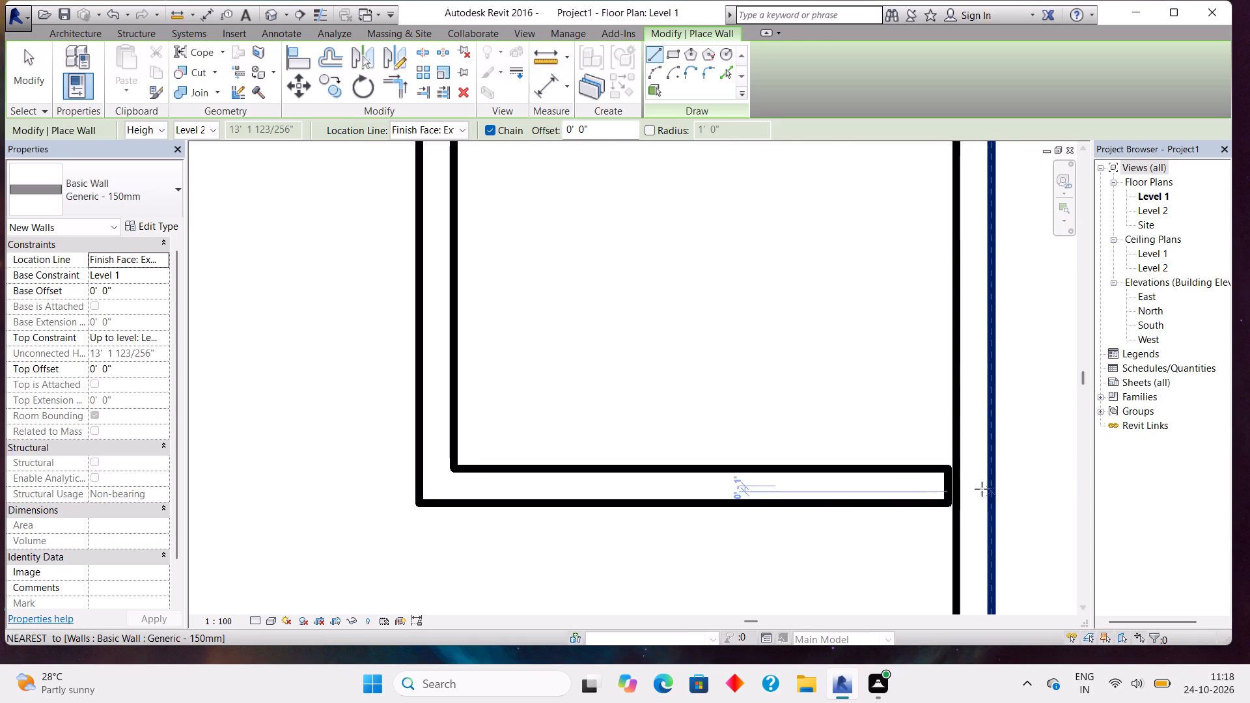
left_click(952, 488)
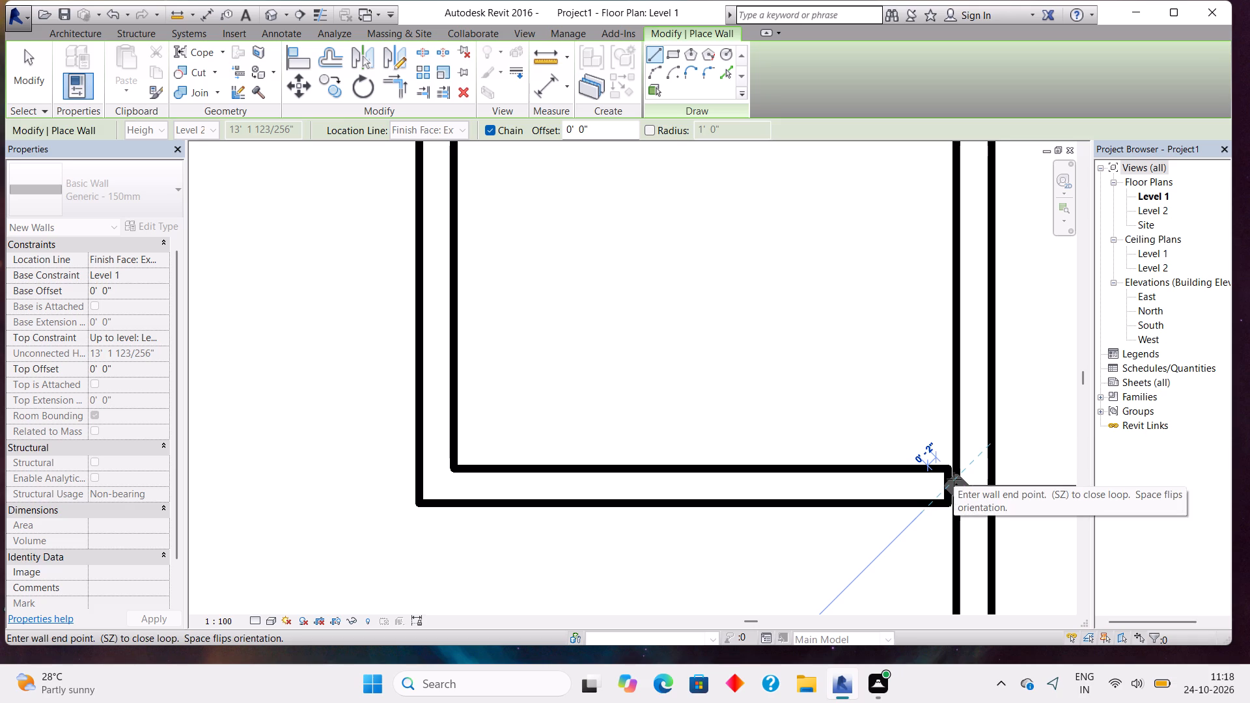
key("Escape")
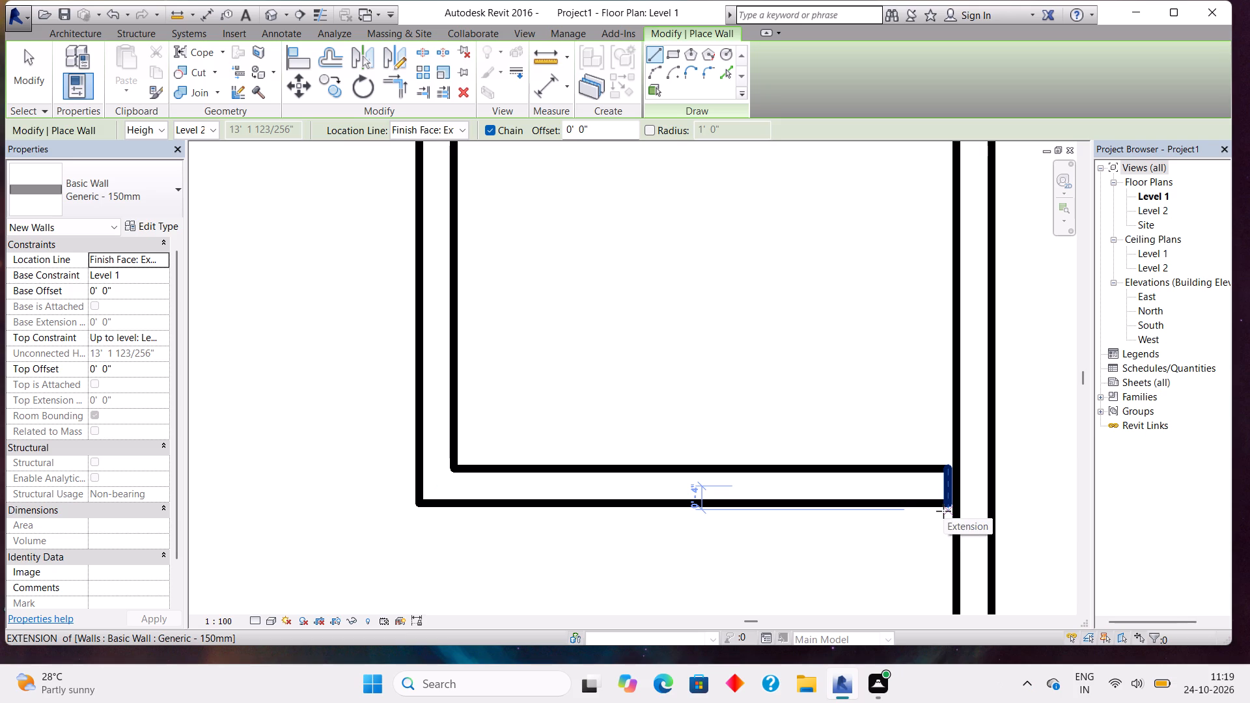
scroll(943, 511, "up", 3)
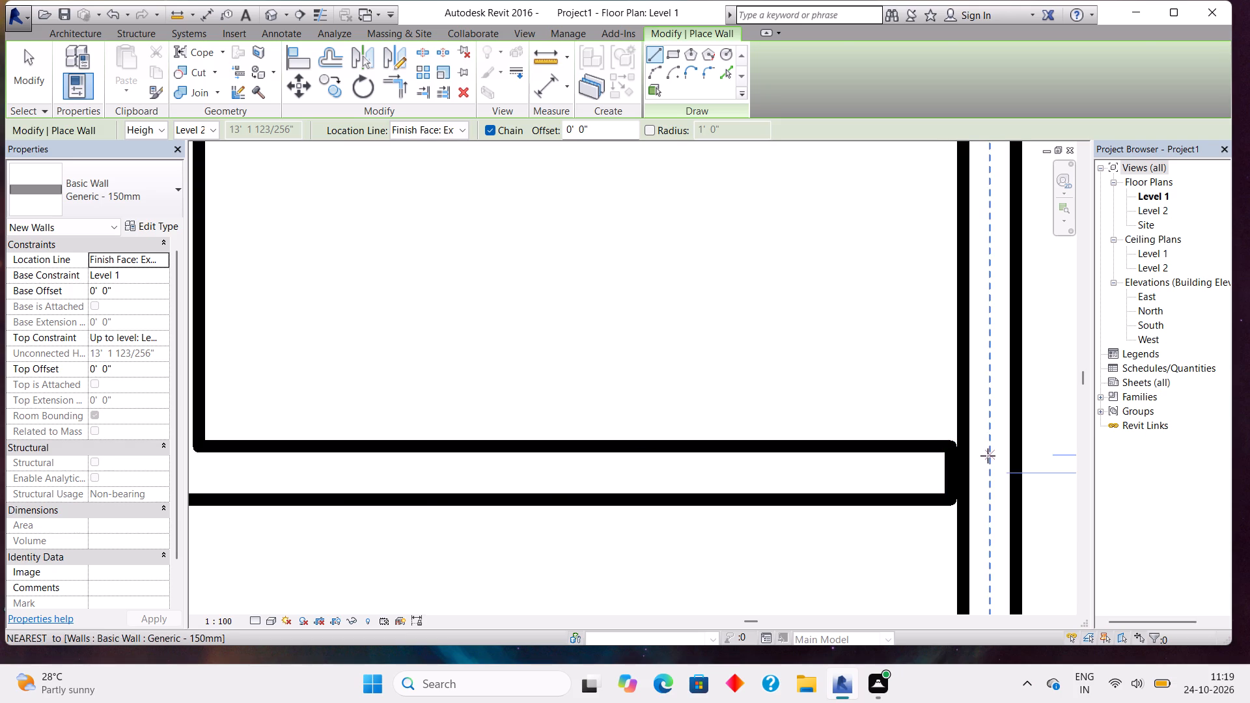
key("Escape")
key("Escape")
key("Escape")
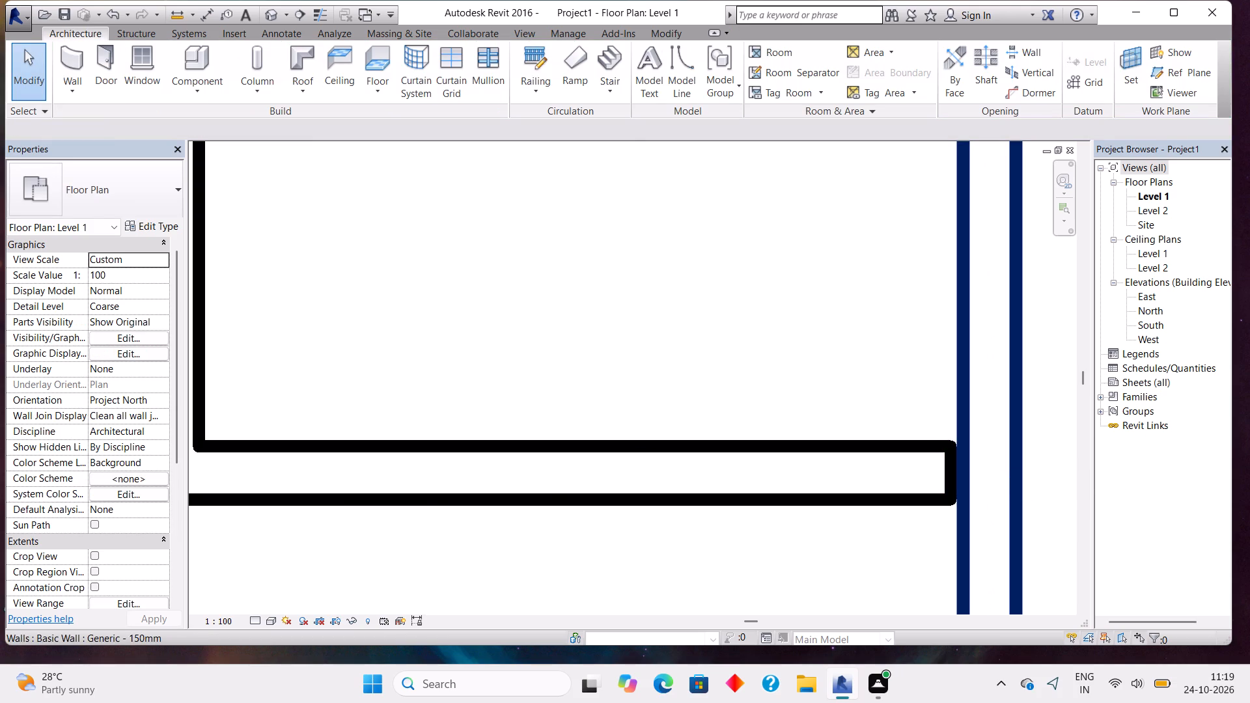
Nudge the new room's lower wall towards the right exterior wall until it closes the gap and joins it.
left_click(954, 471)
key("Right")
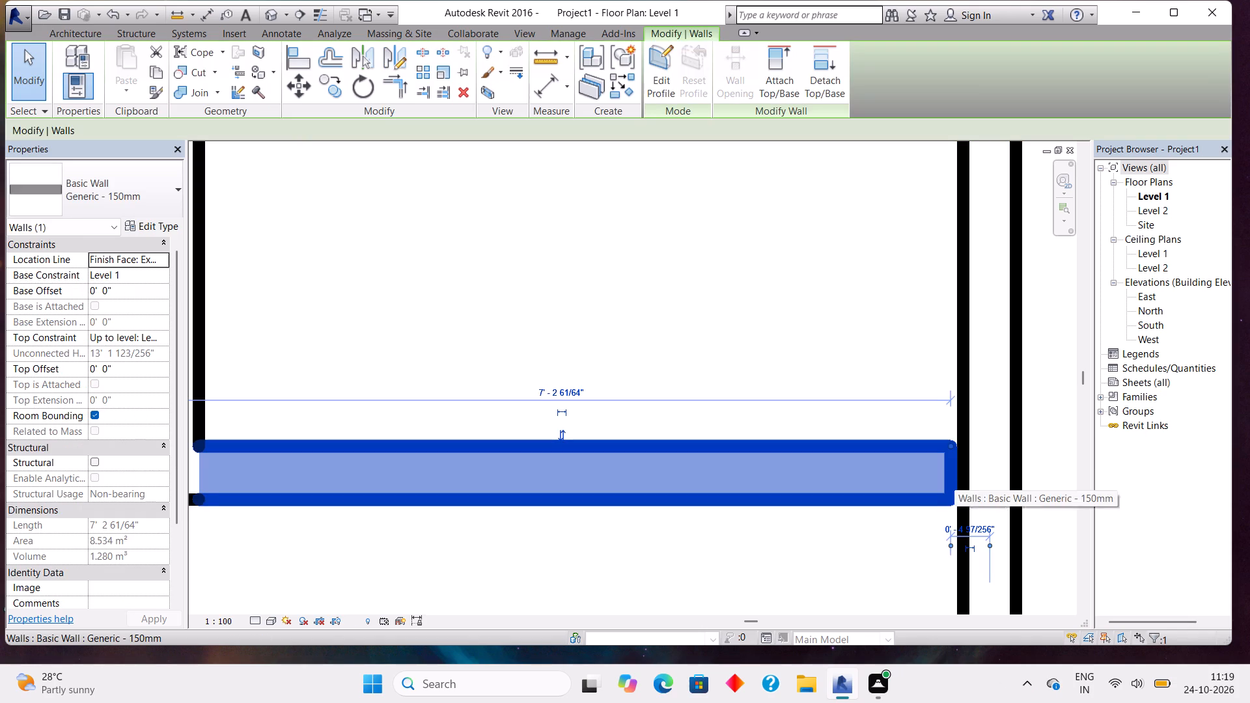
key("Right")
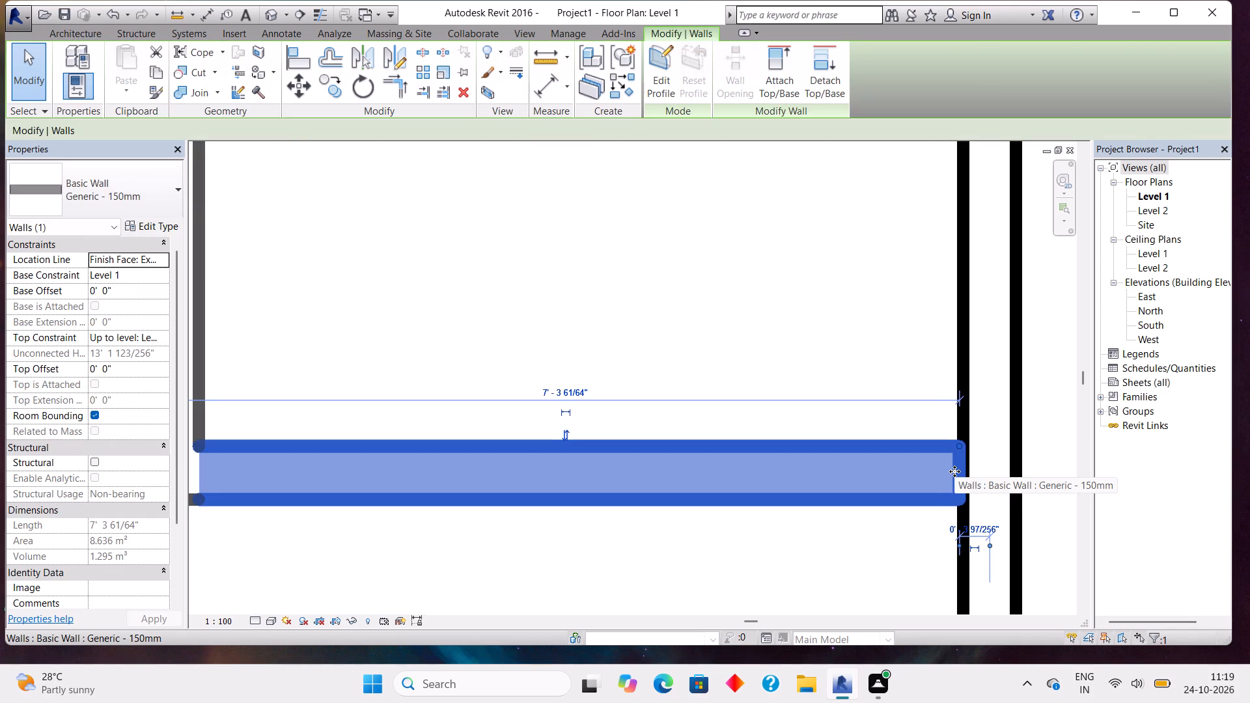
key("Escape")
left_click(930, 493)
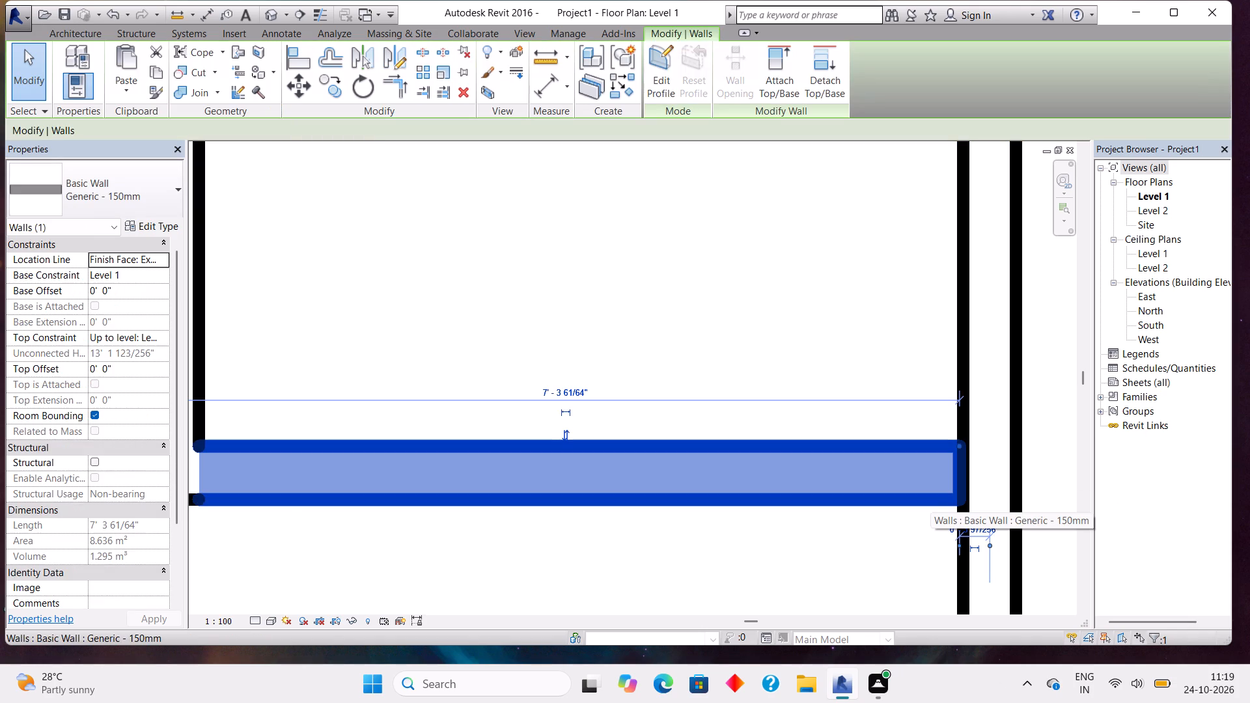
key("Right")
key("Escape")
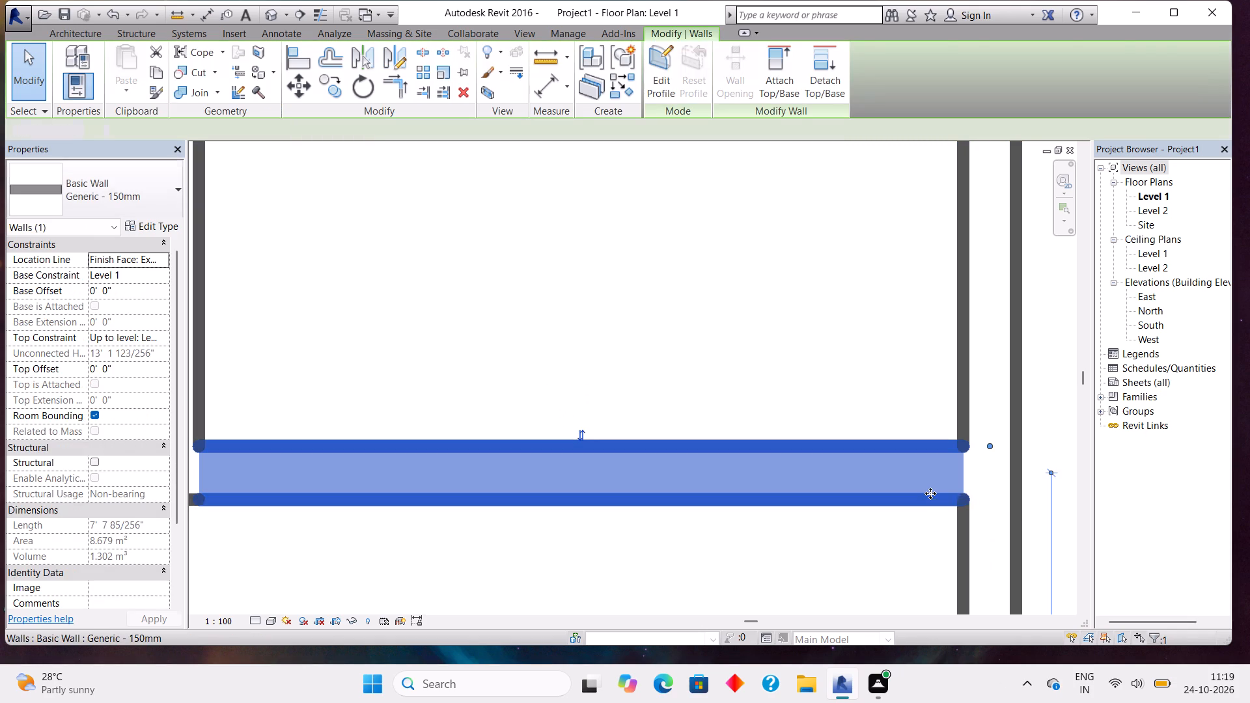
scroll(858, 400, "down", 5)
middle_click_drag(827, 335, 853, 439)
scroll(853, 439, "down", 3)
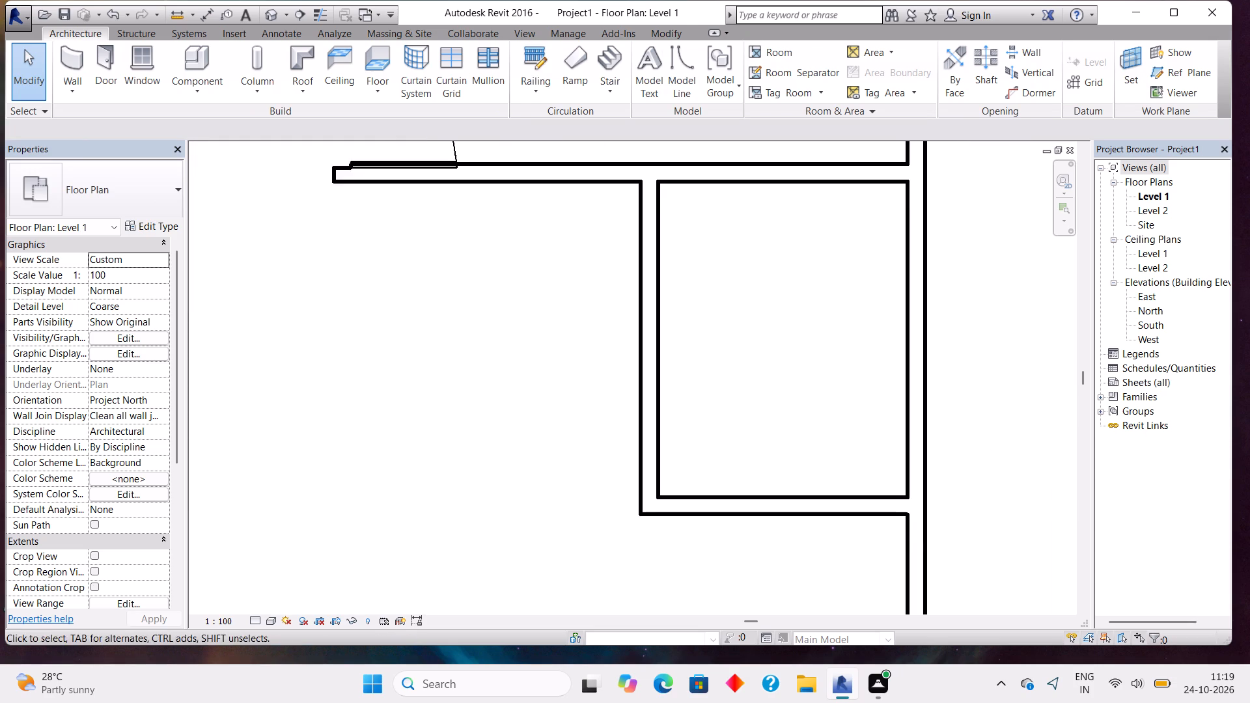
middle_click_drag(807, 355, 799, 396)
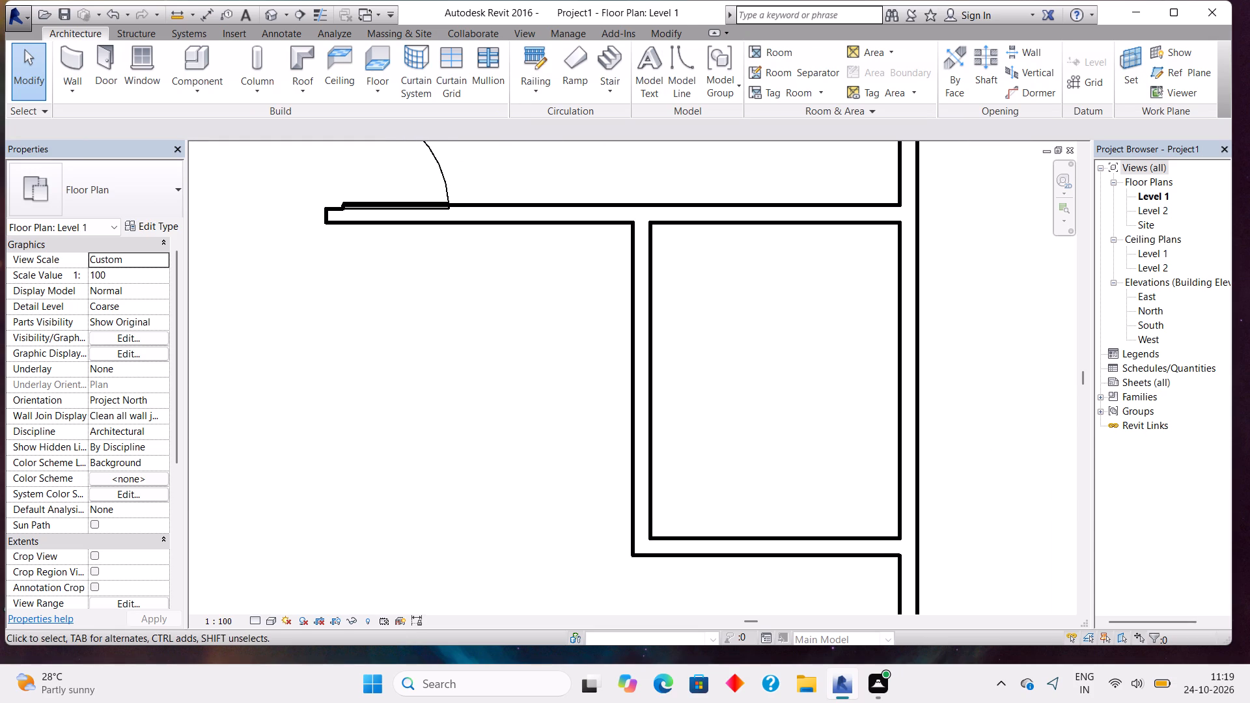
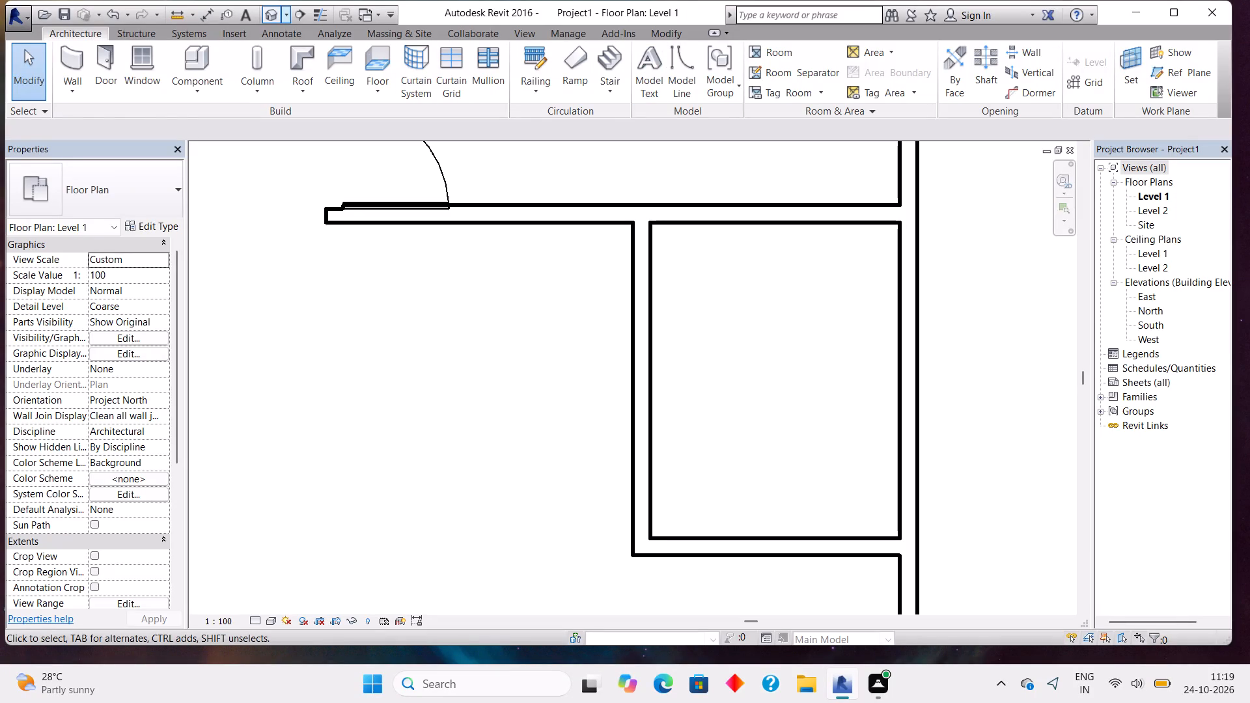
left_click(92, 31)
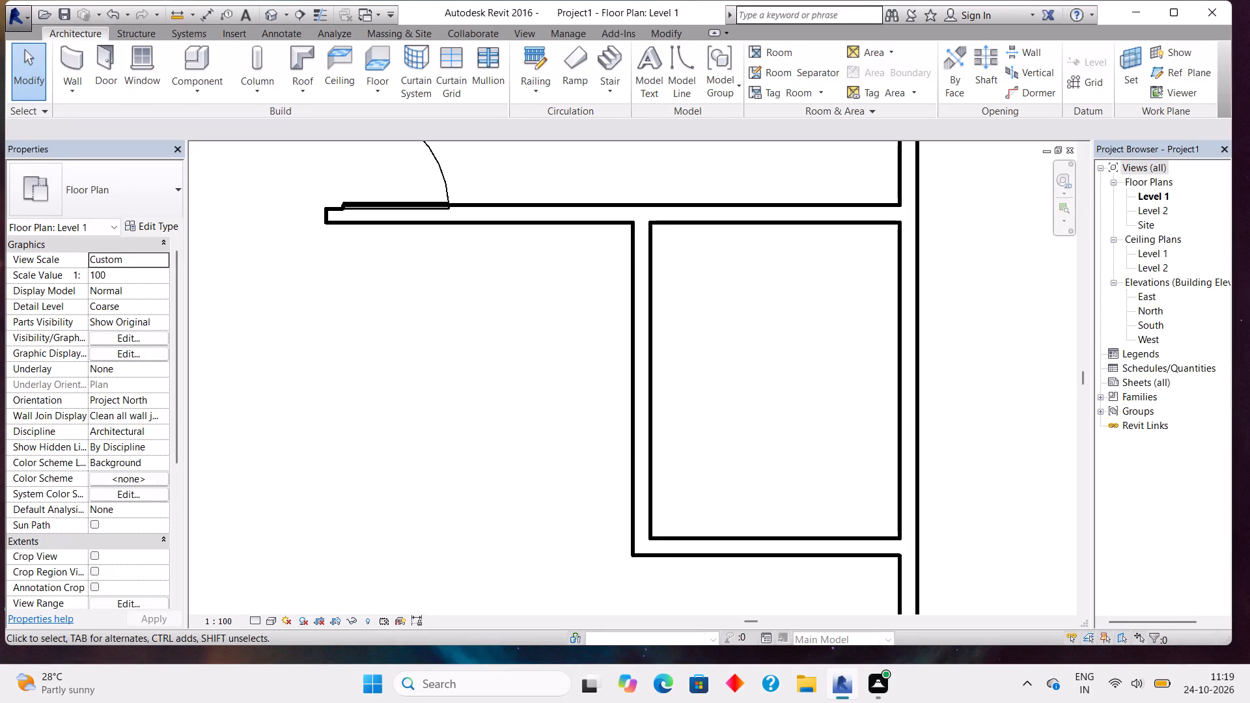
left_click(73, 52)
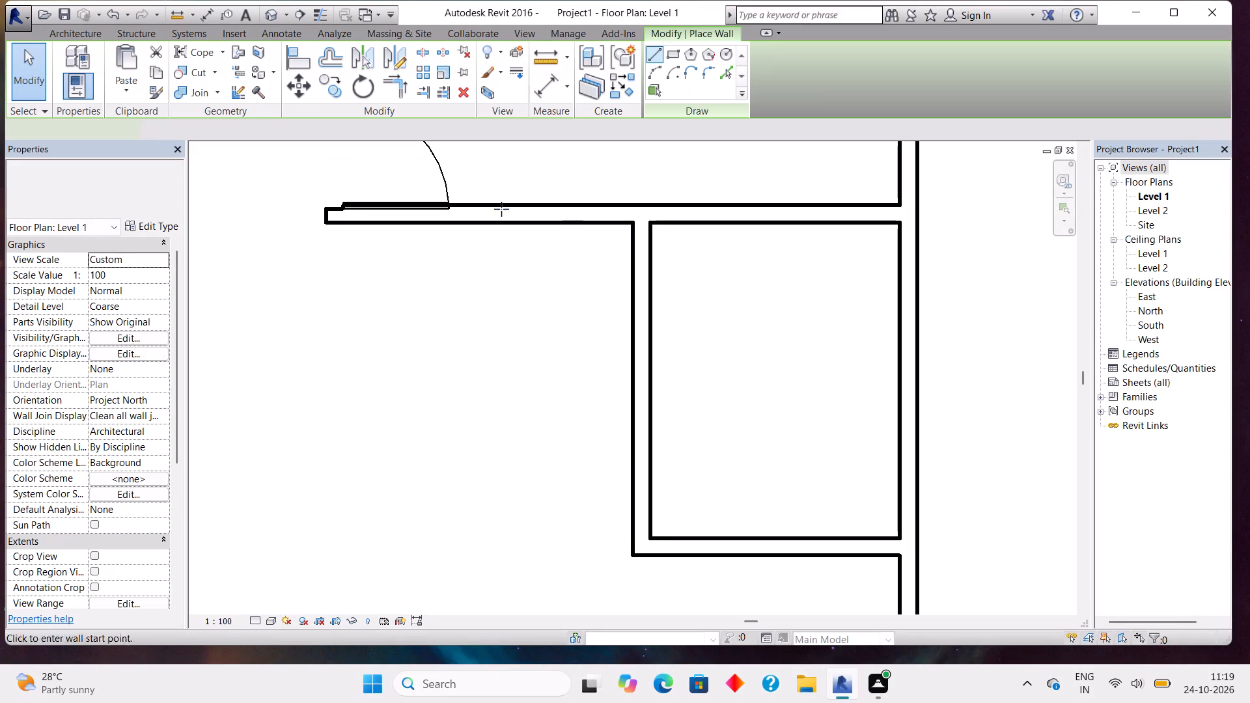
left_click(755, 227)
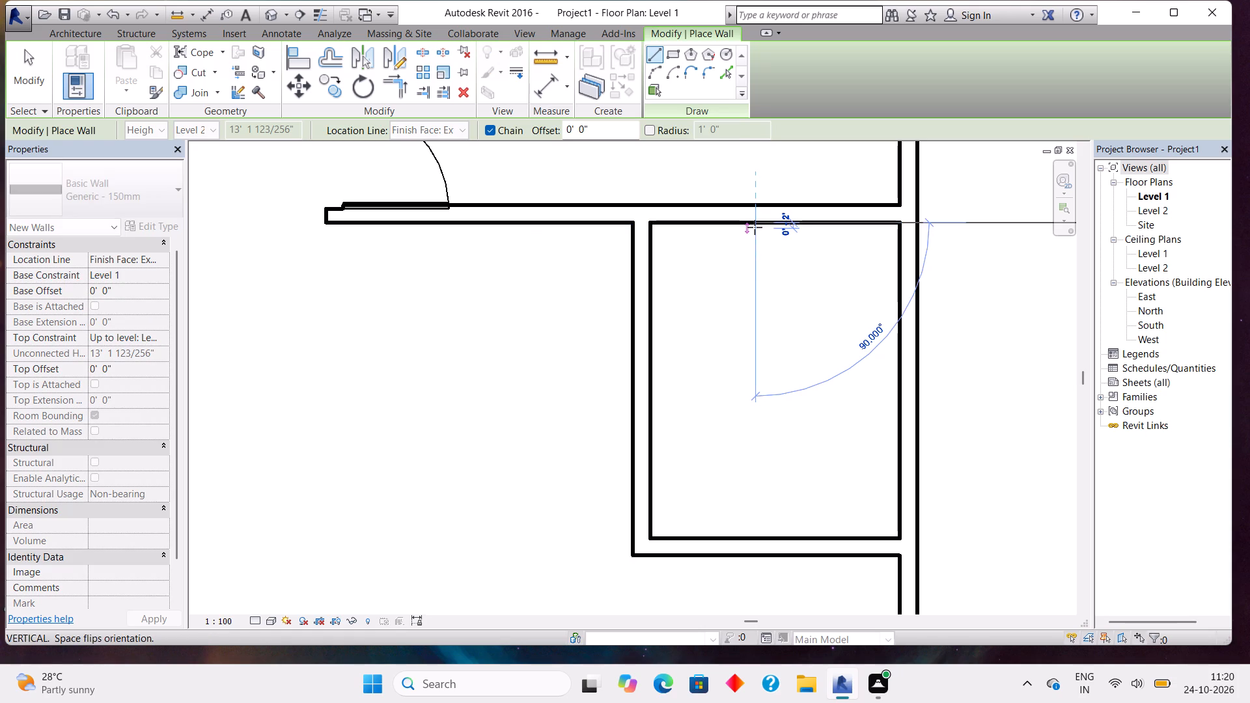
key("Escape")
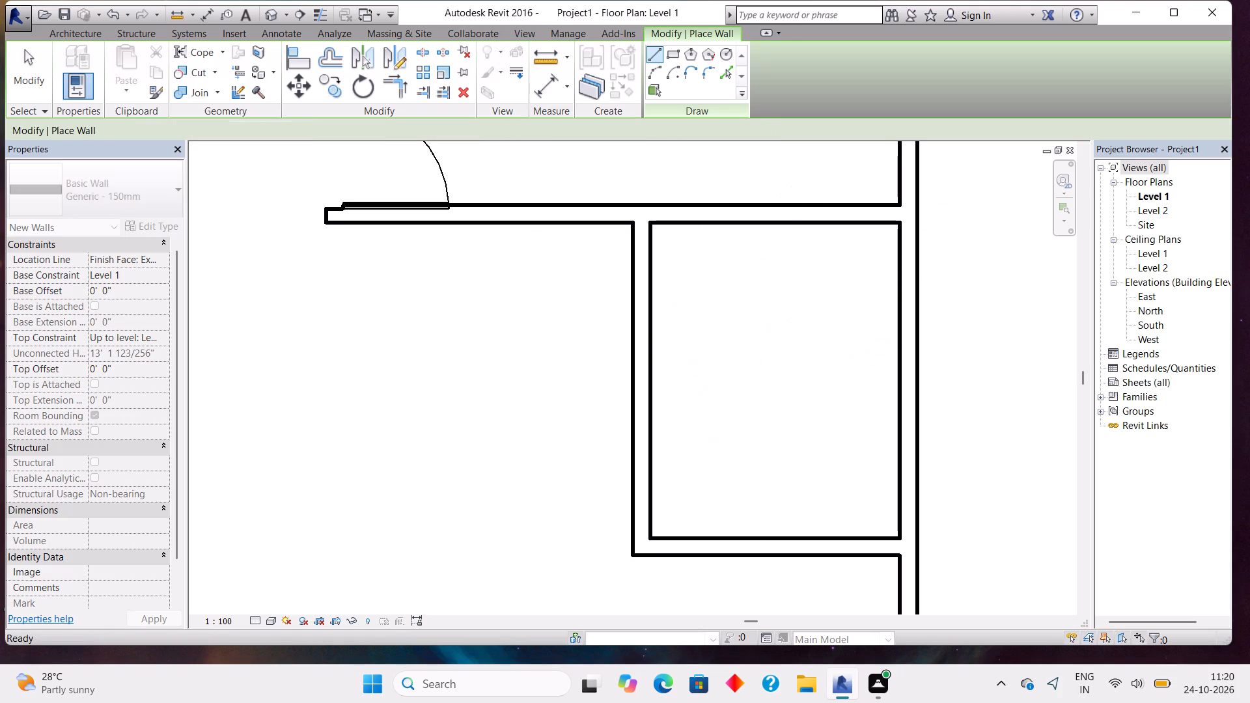
Measure the new right-hand room's clear length and clear width between its inner wall faces with Aligned Dimension, without placing dimensions.
left_click(540, 79)
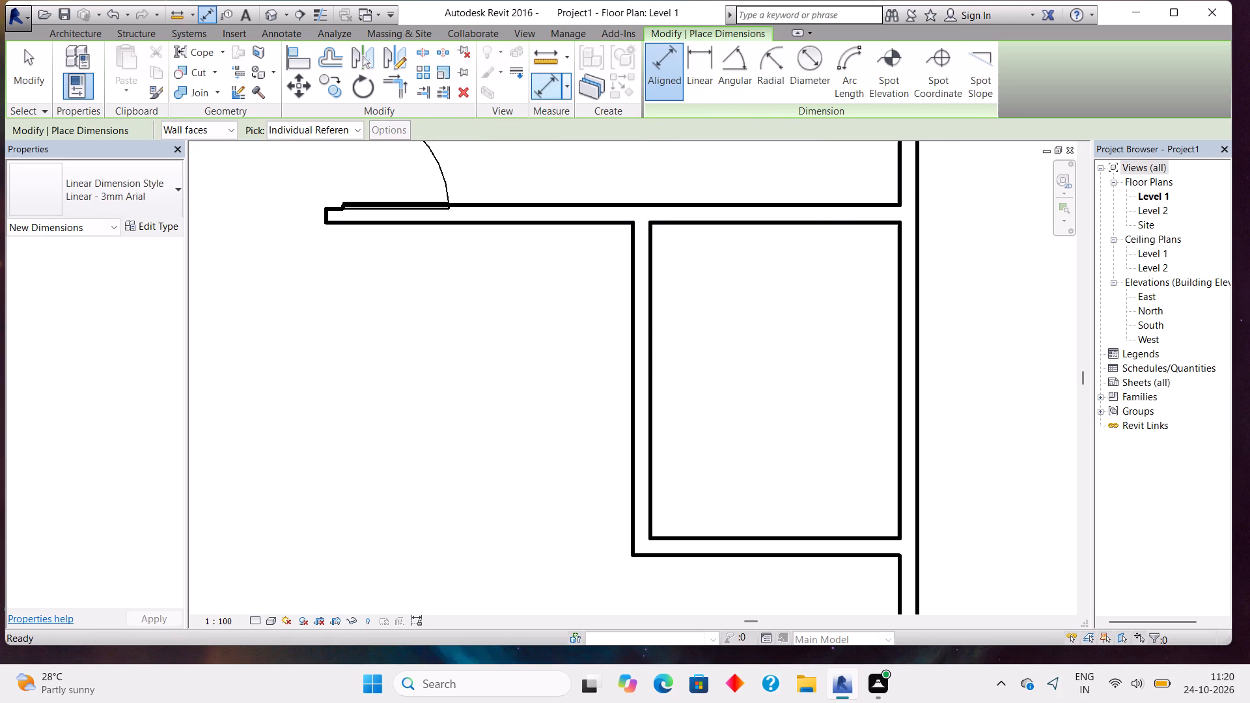
left_click(762, 228)
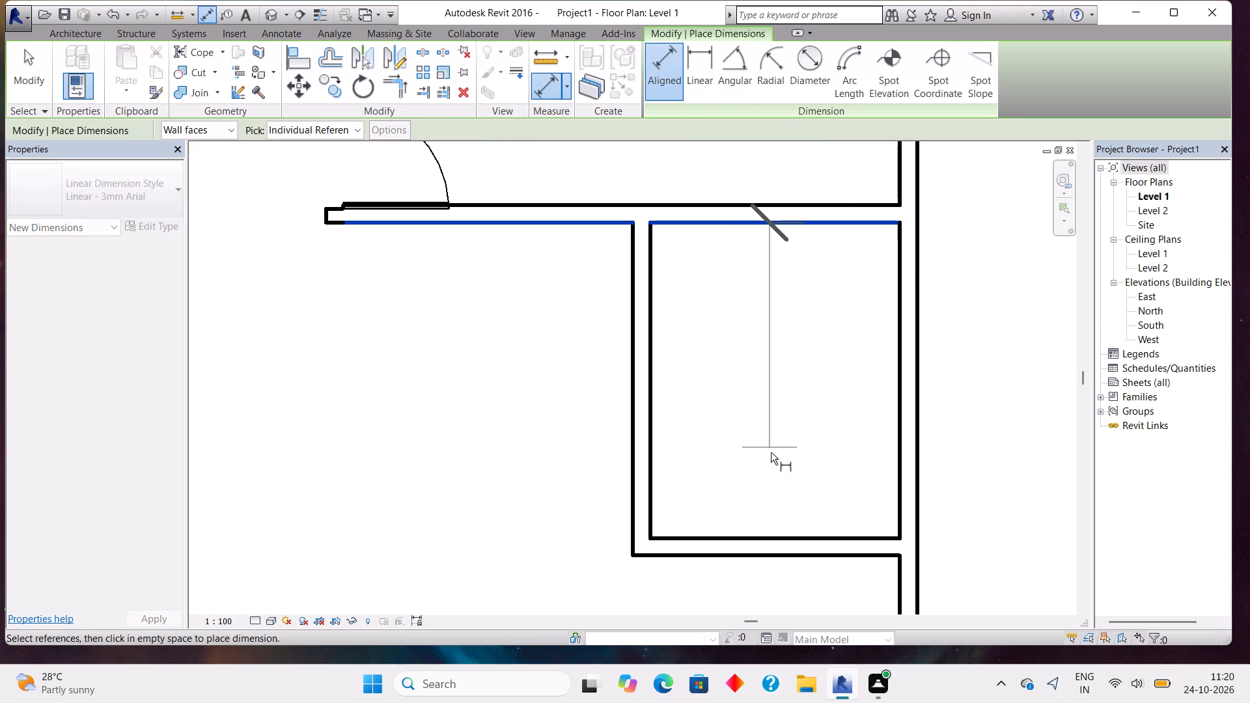
left_click(775, 536)
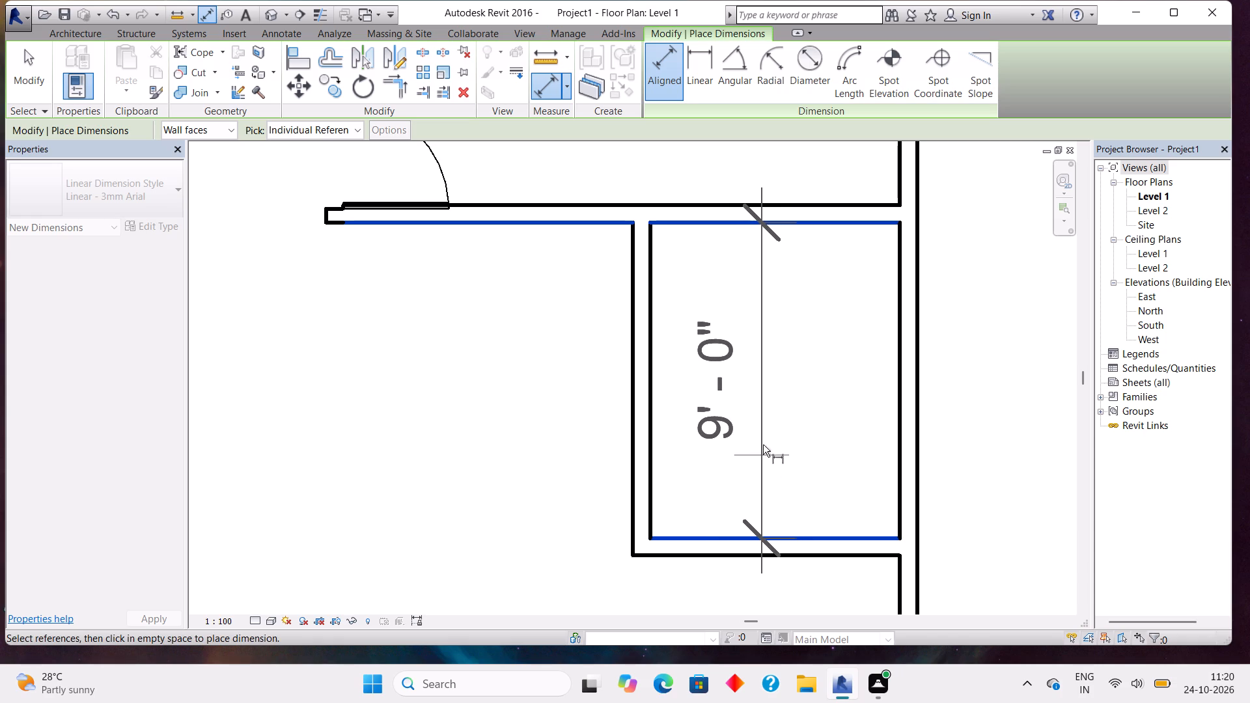
key("Escape")
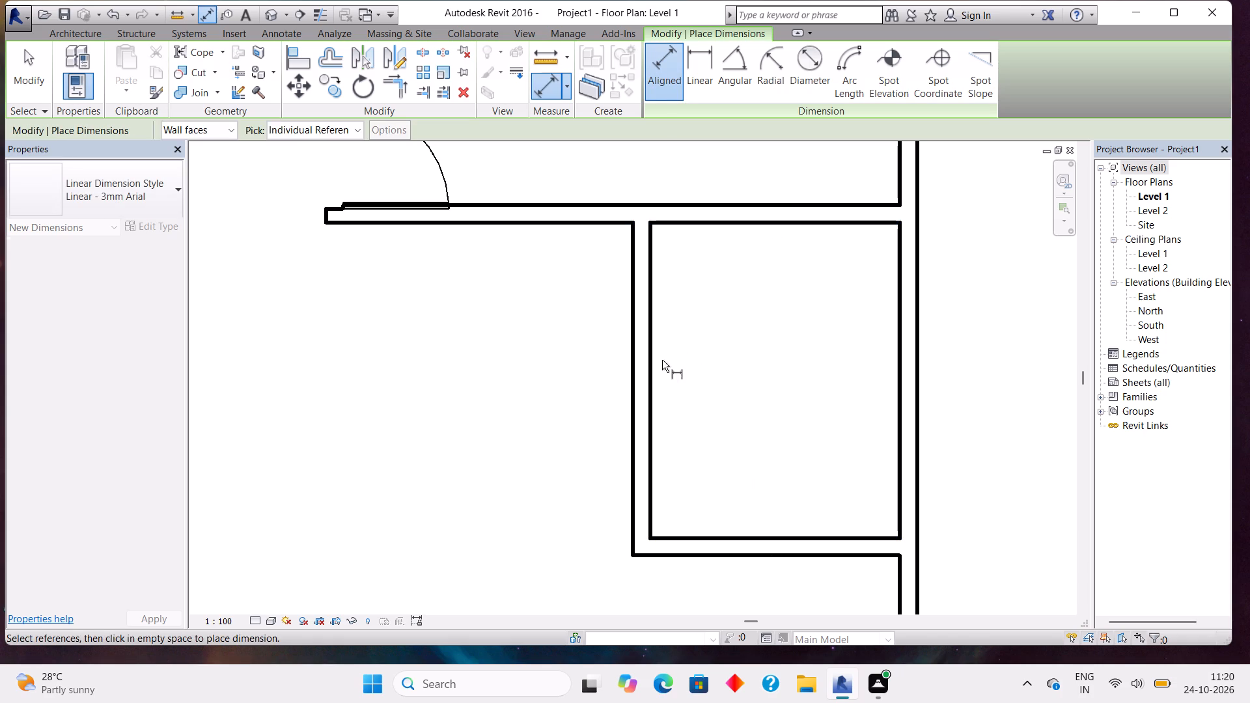
left_click(653, 366)
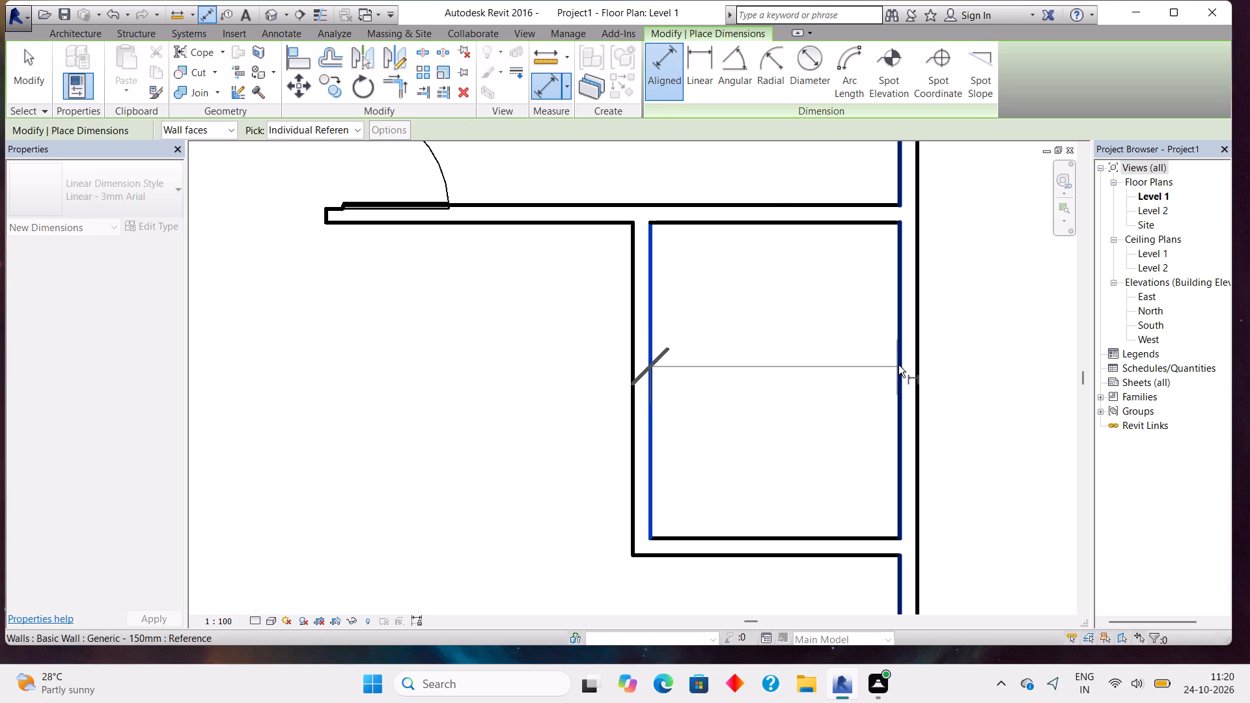
left_click(898, 360)
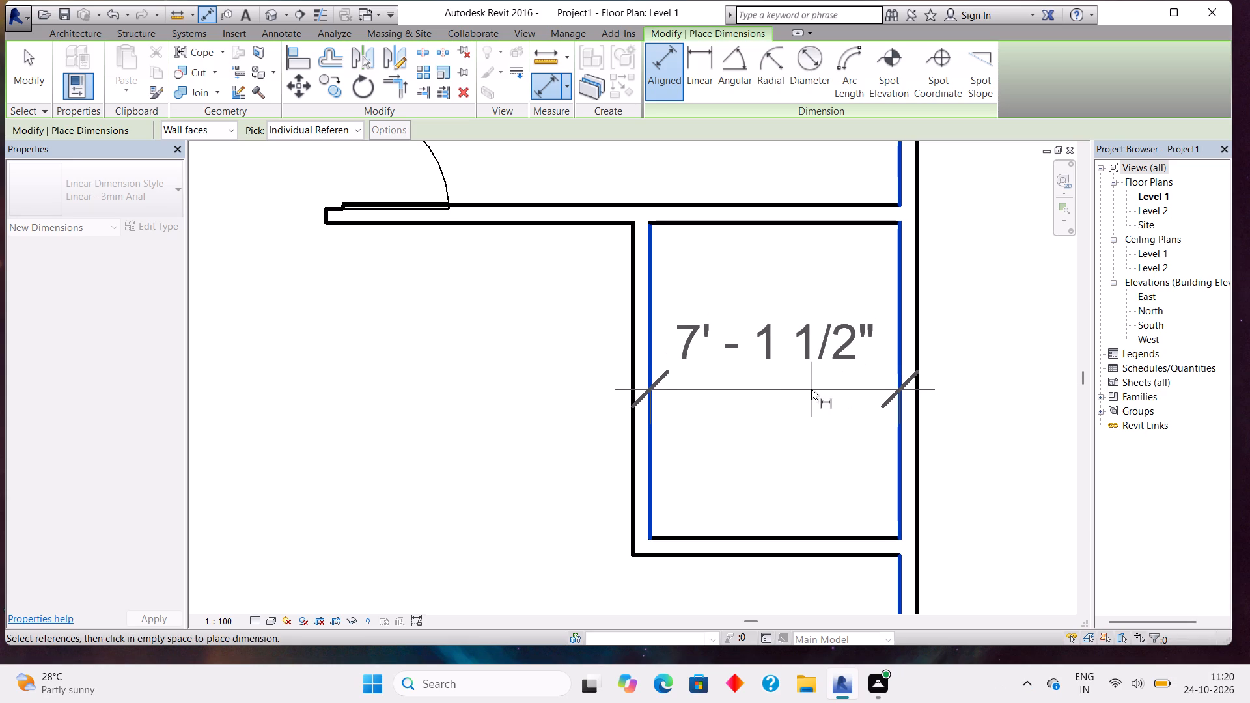
key("Escape")
key("Escape")
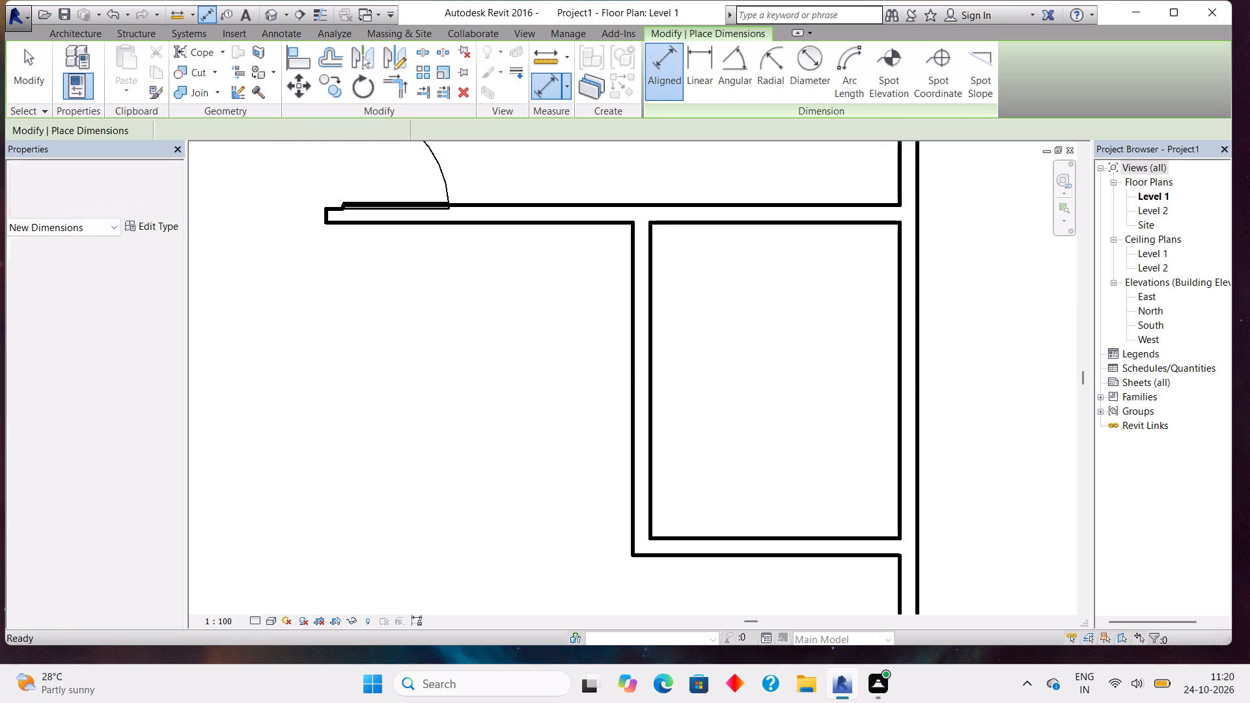
Nudge the new room's left wall outward about 9 inches to a clear width of about 7' 10 1/2", checking it between inner faces.
left_click(654, 406)
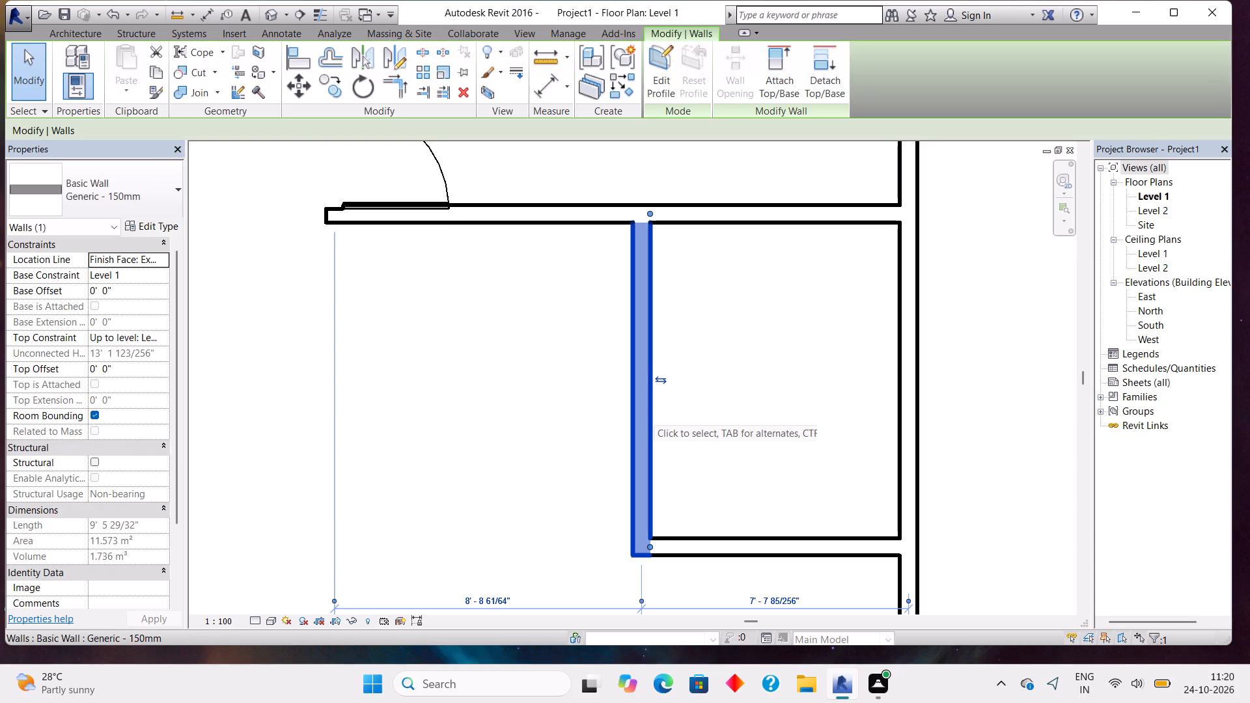
key("Left")
key("Left")
key("Left")
key("Left")
key("Left")
key("Left")
key("Left")
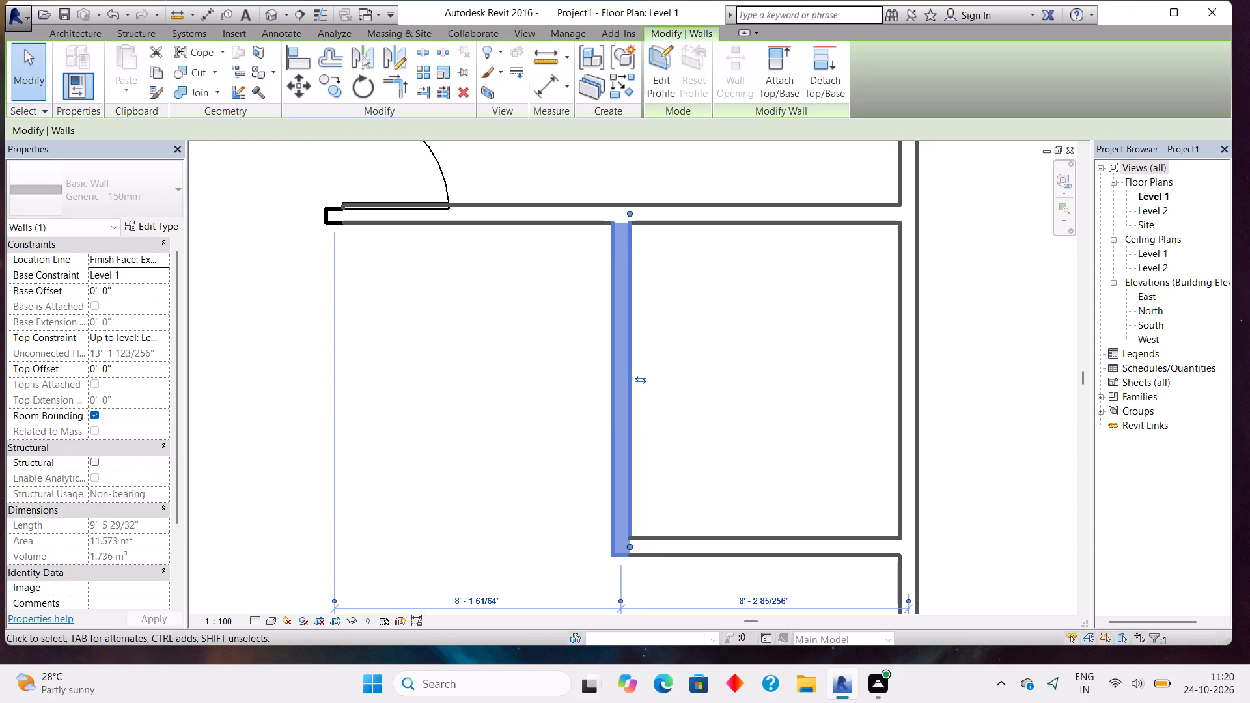
key("Left")
key("Left")
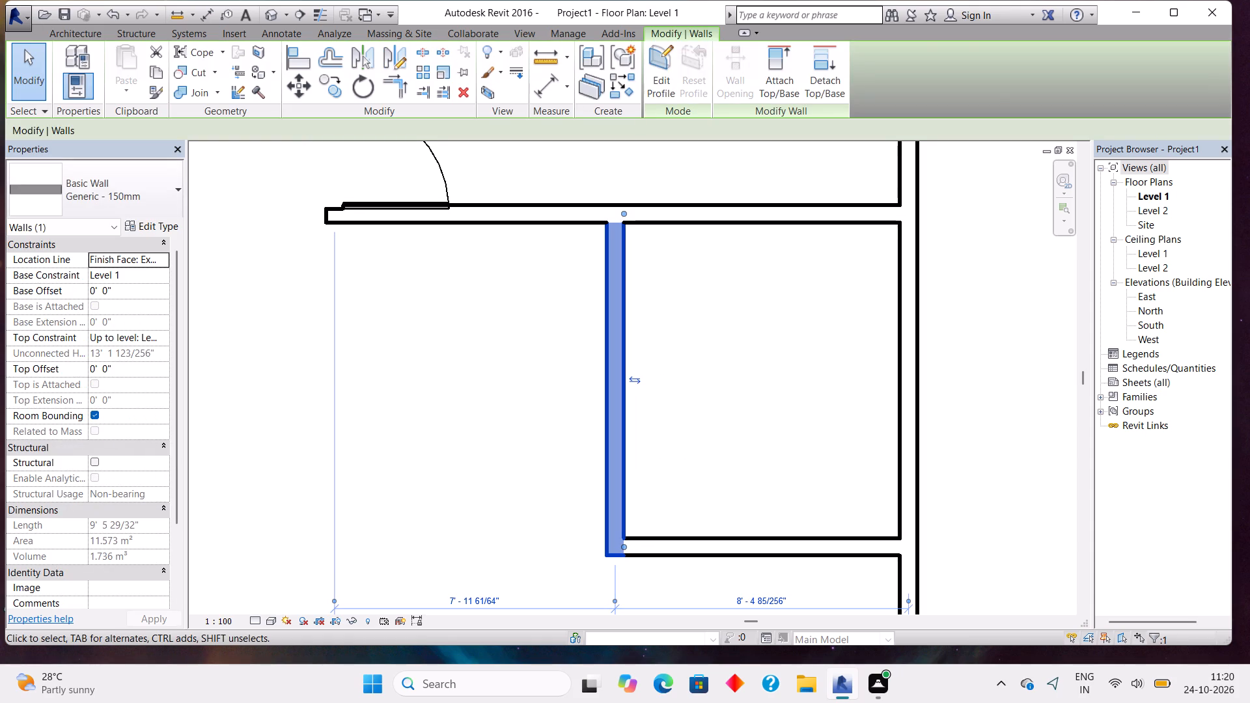
left_click(536, 95)
left_click(629, 327)
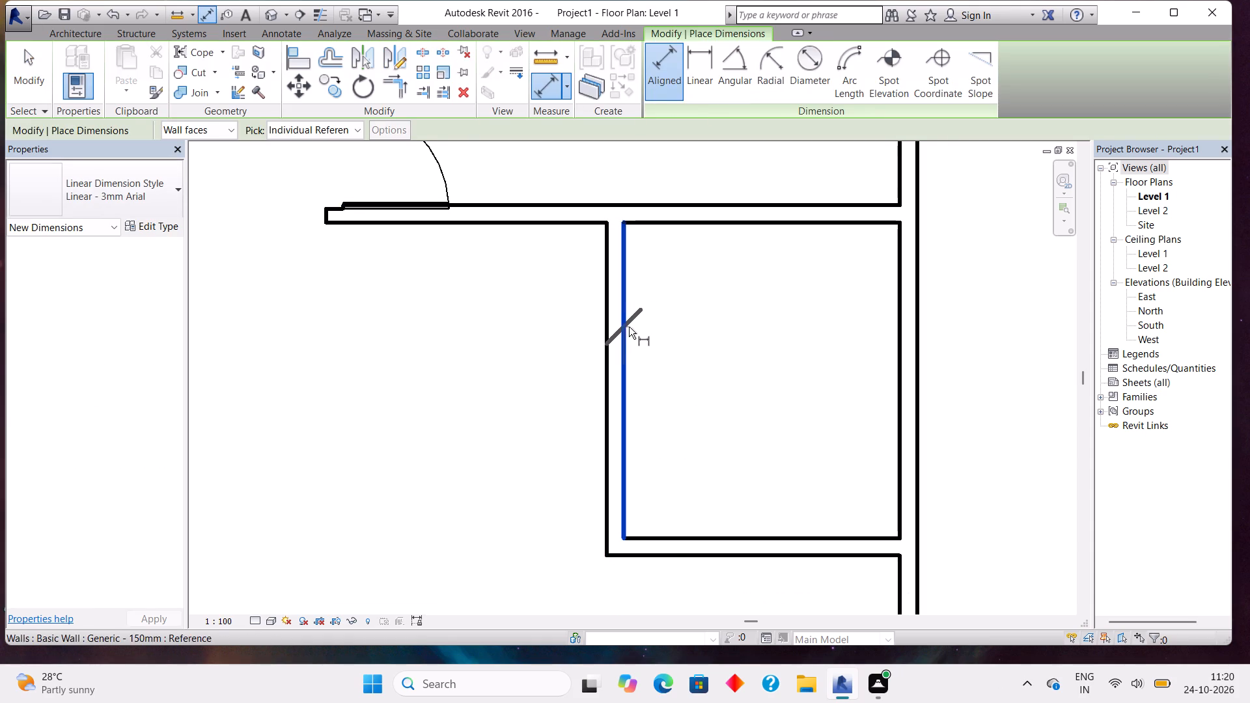
left_click(895, 346)
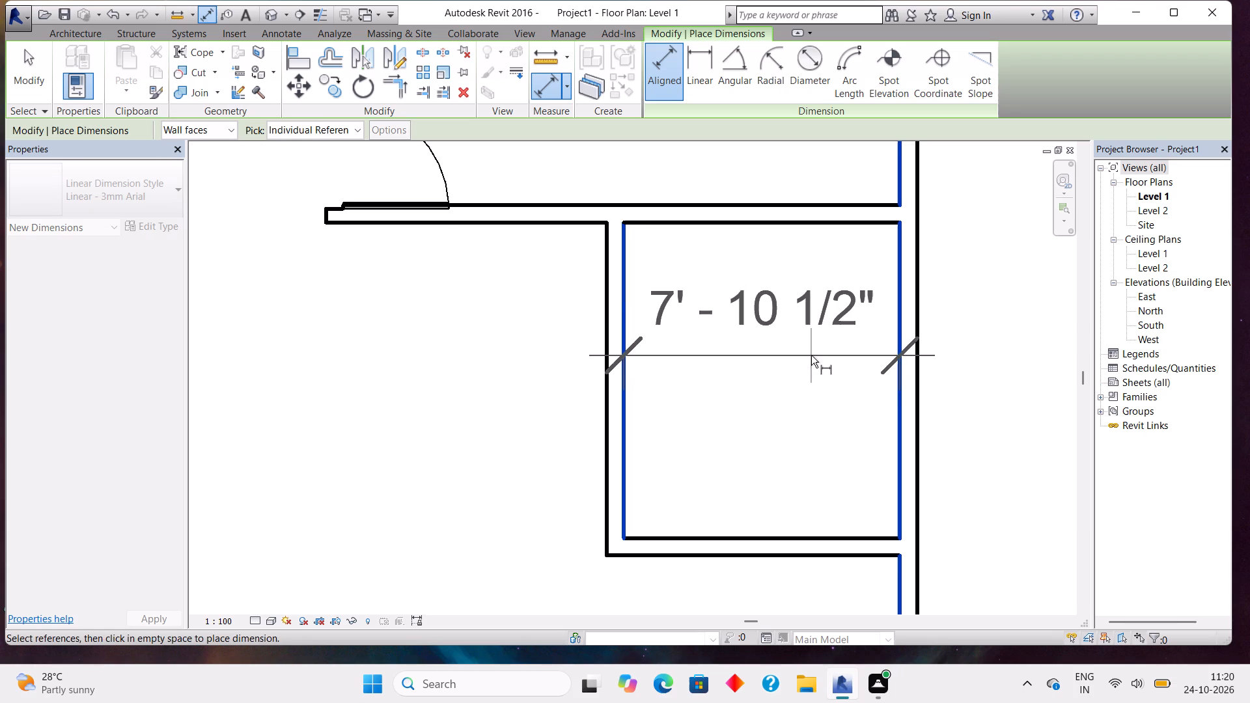
key("Escape")
key("Escape")
key("Escape")
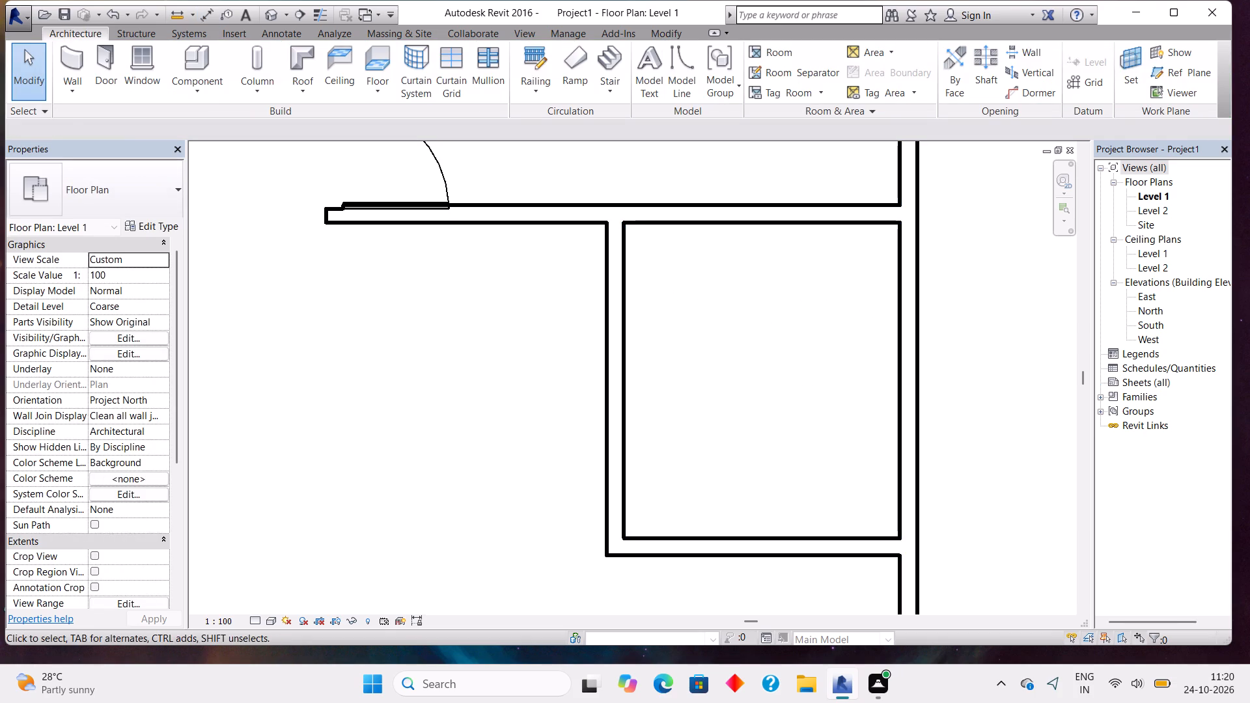
Nudge the new room's left wall outward about 8 inches to a clear width of about 8' 6 1/2", and check the width.
left_click(624, 377)
key("Left")
key("Left")
key("Left")
key("Left")
key("Left")
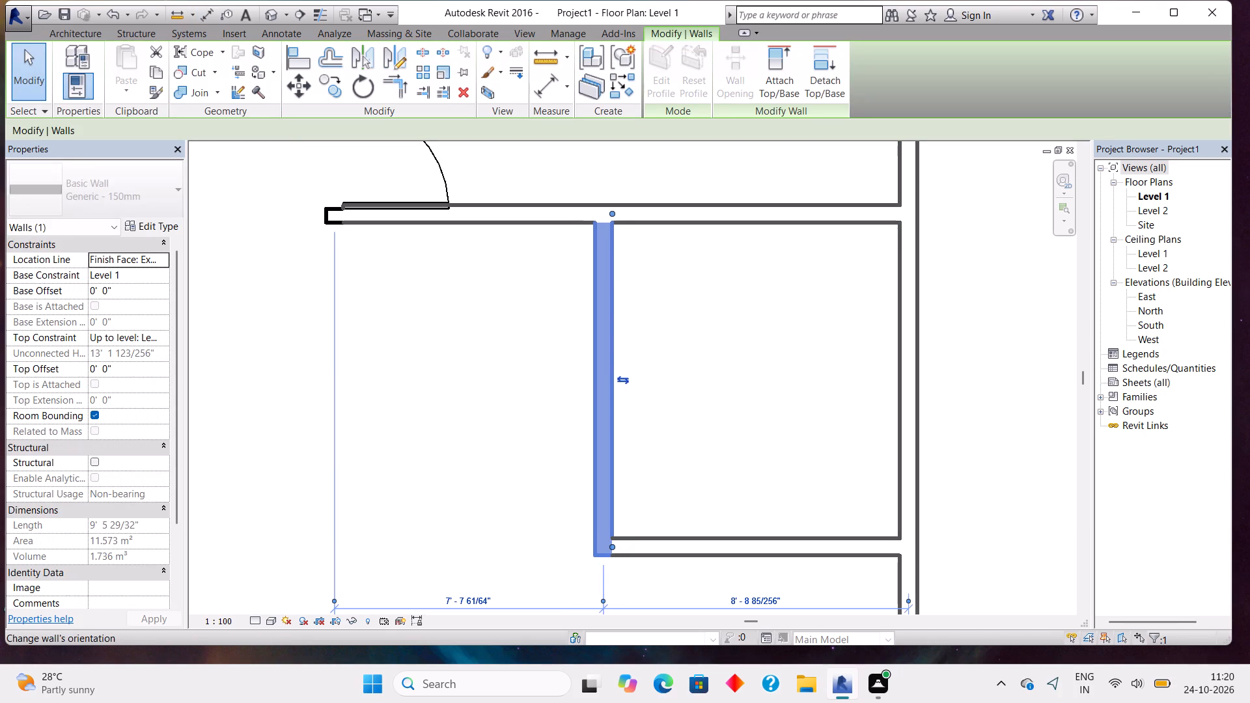
key("Left")
key("Left")
key("Left")
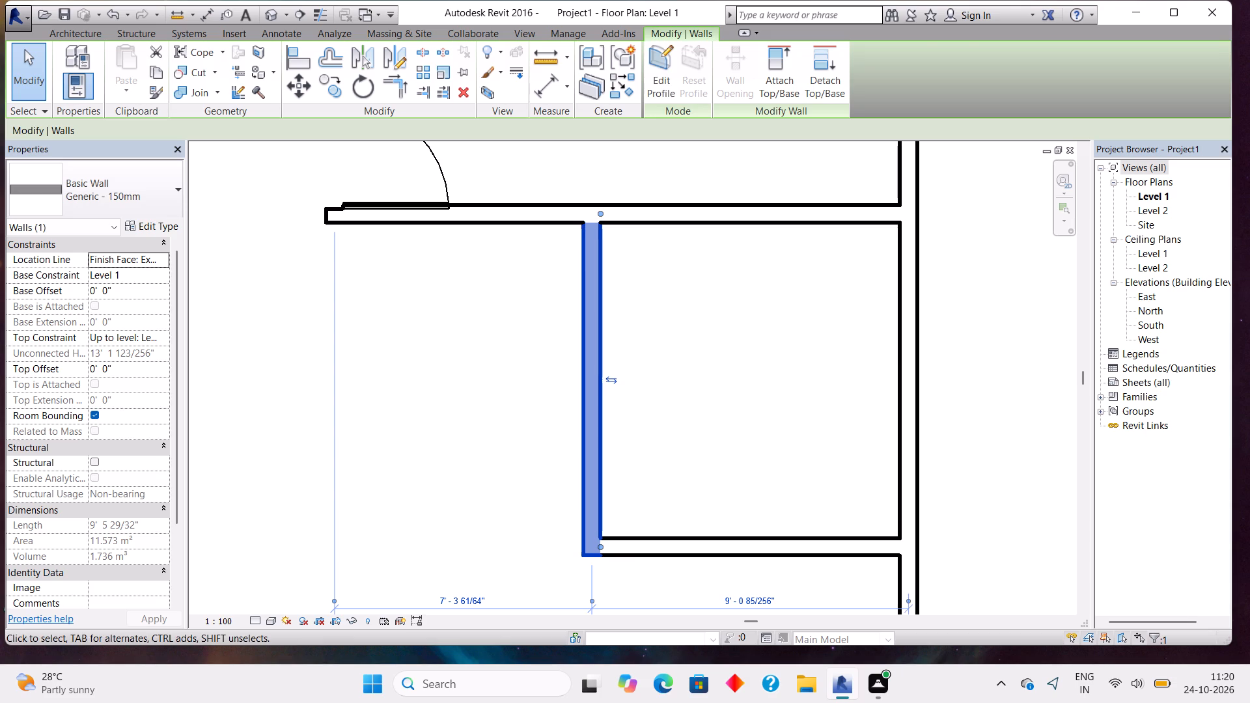
left_click(542, 92)
left_click(598, 314)
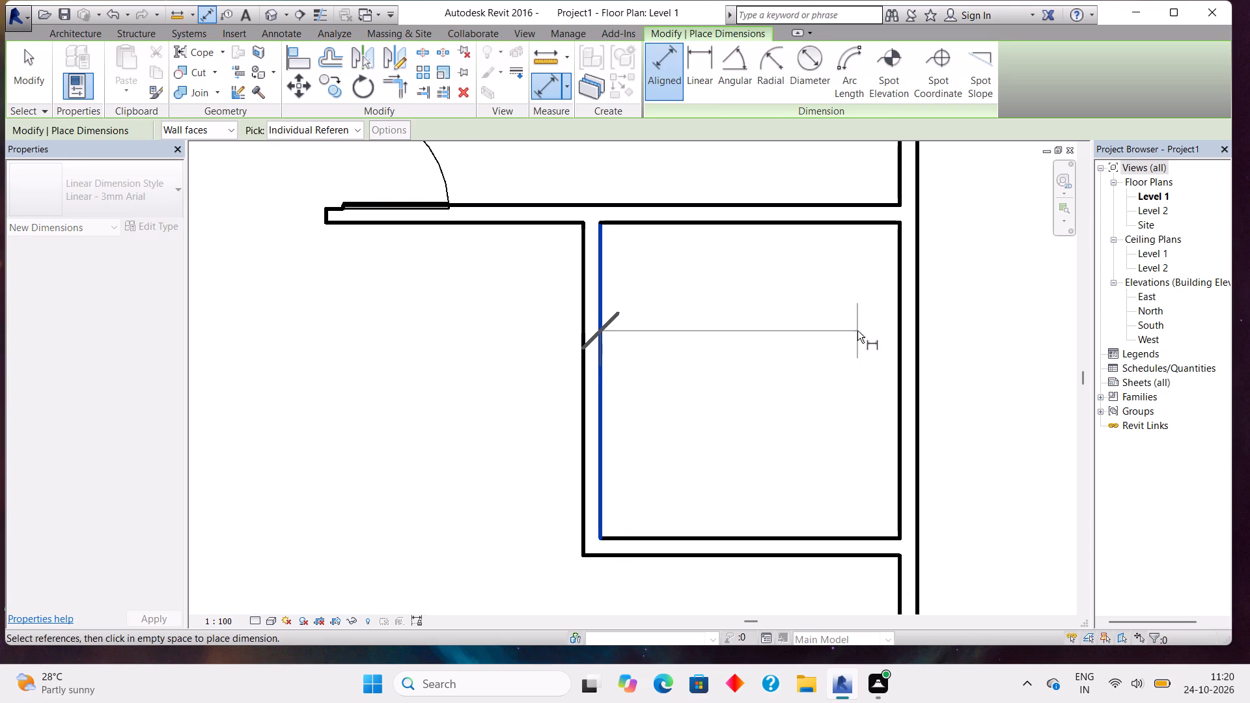
left_click(896, 299)
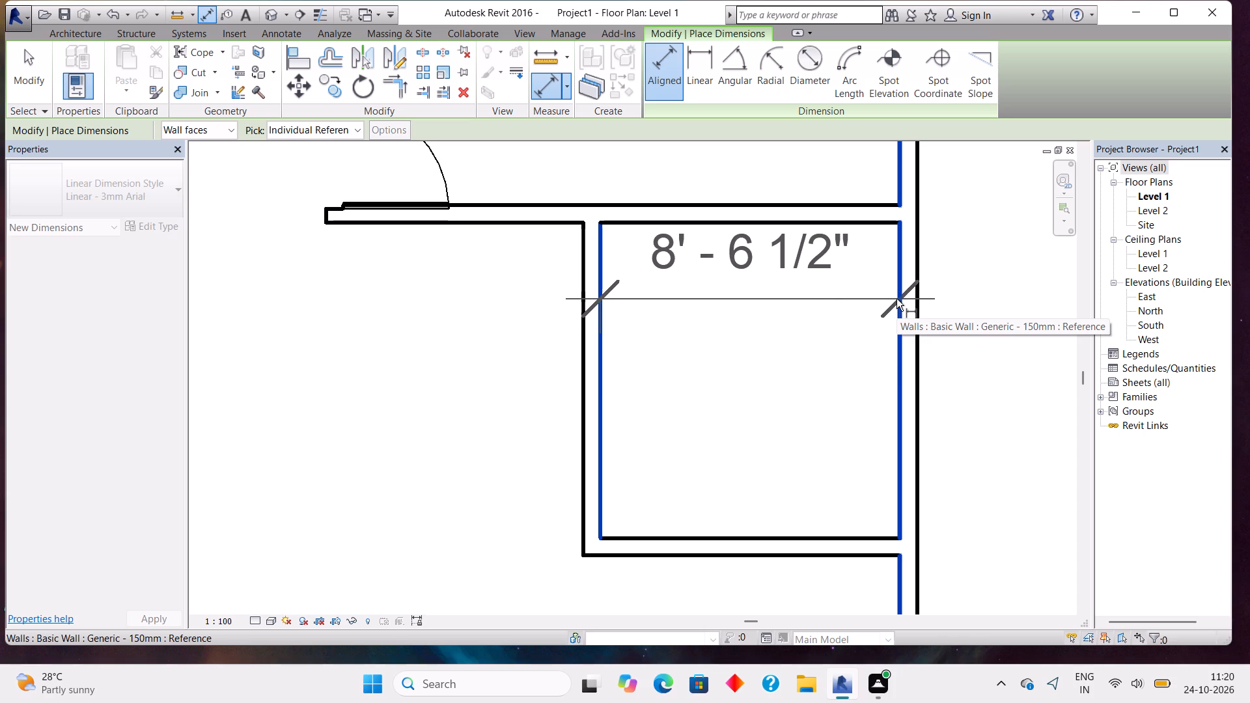
key("Escape")
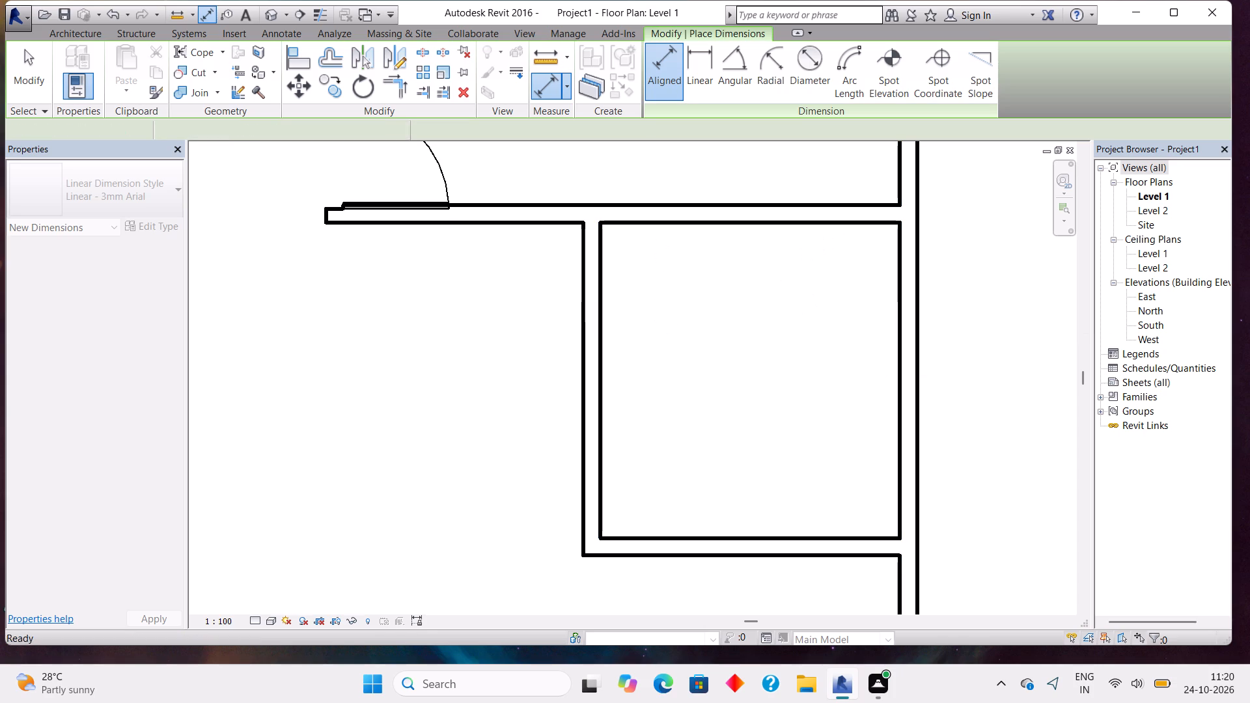
key("Escape")
Nudge the new room's left wall outward 2 inches to a clear width of about 8' 8 1/2", and check the width.
left_click(598, 375)
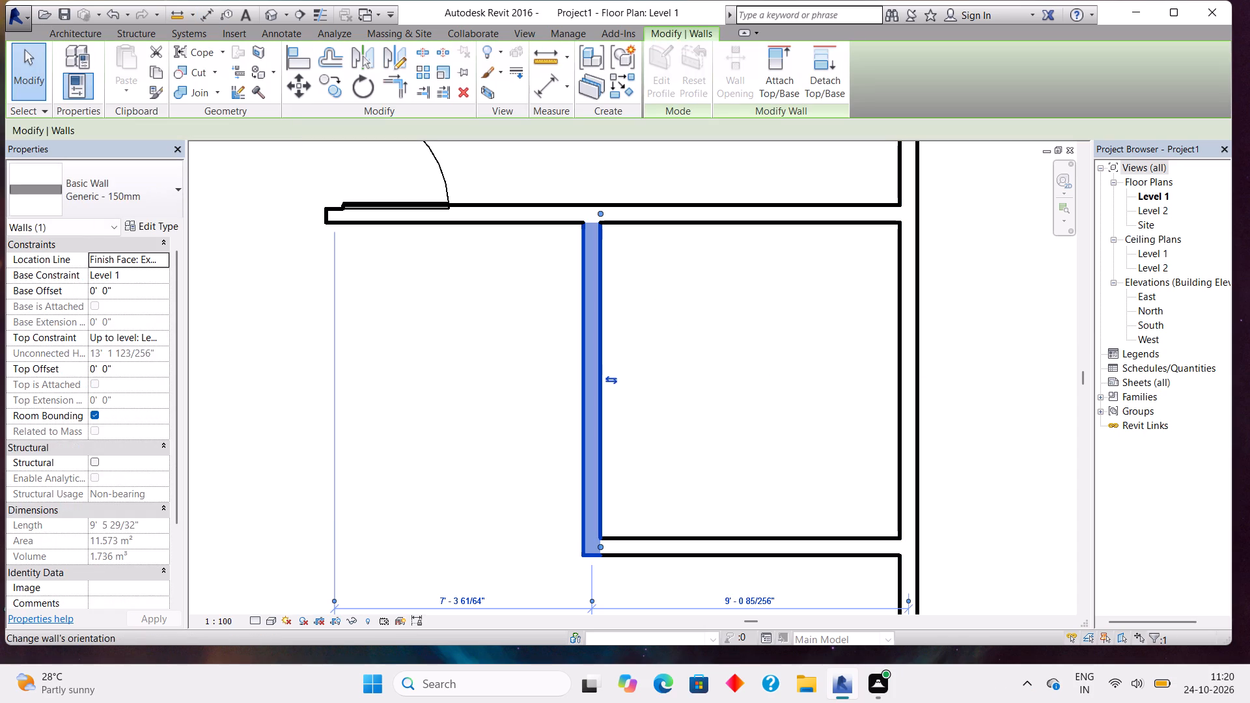
key("Left")
key("Left")
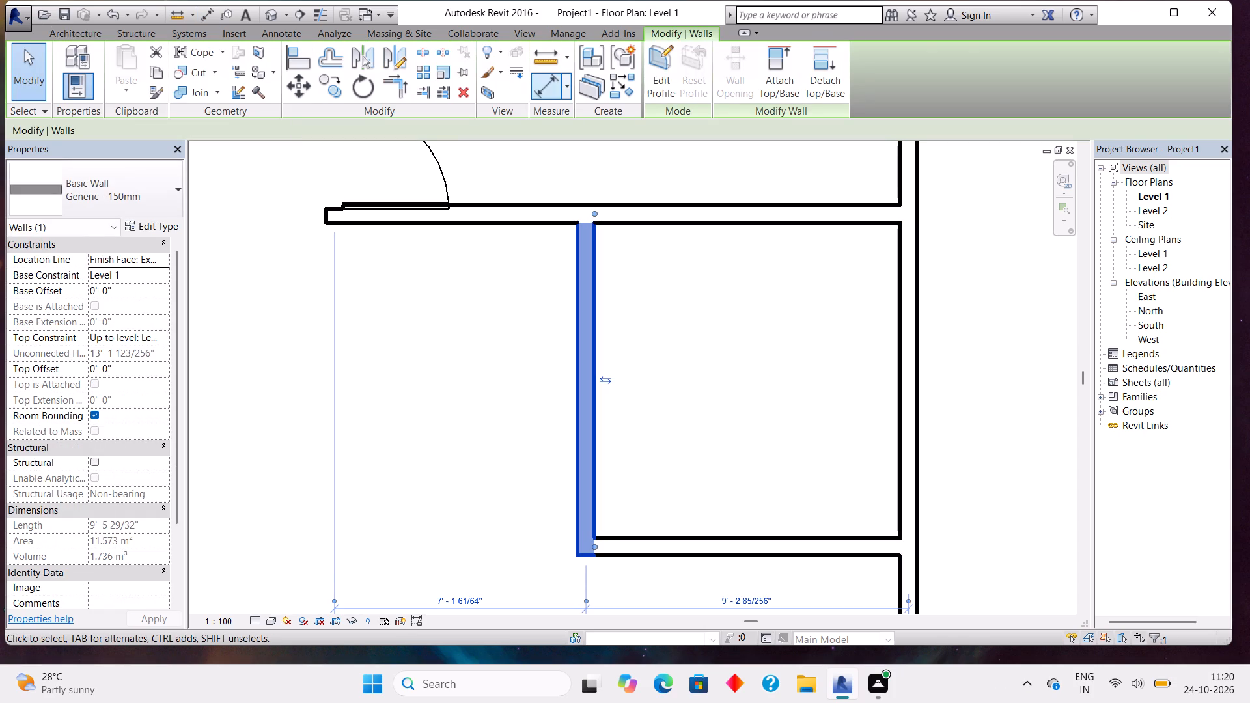
left_click(537, 94)
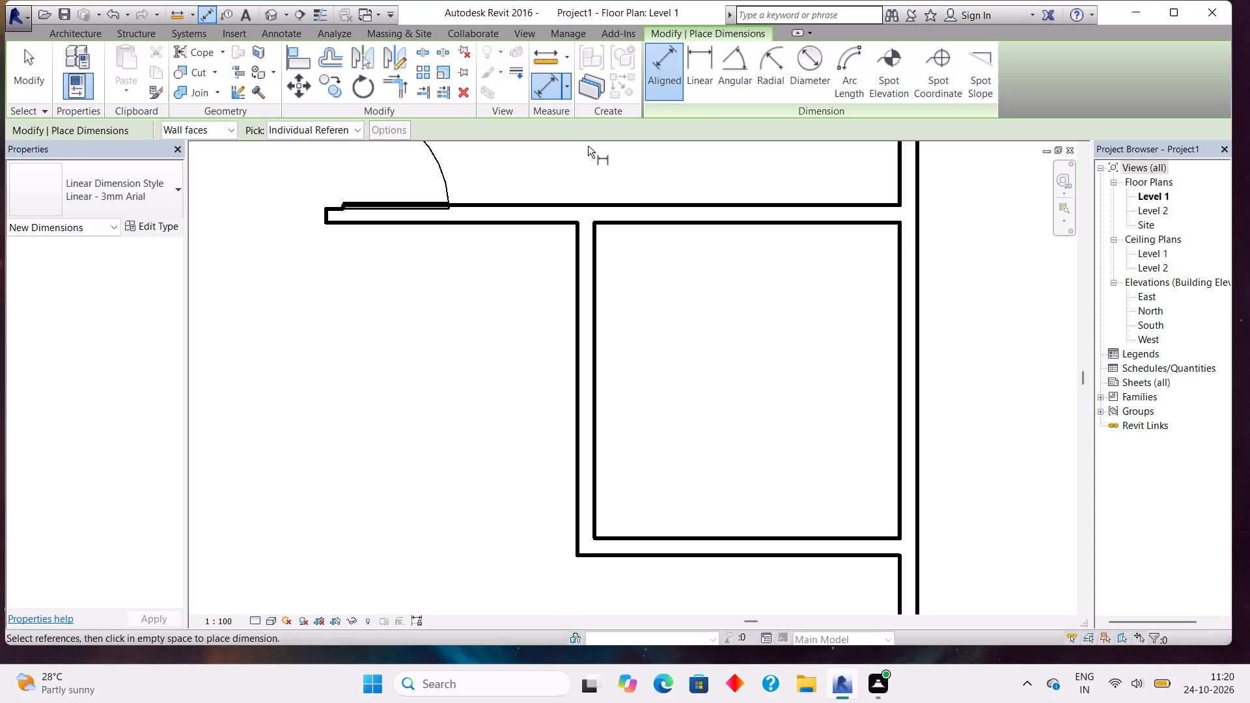
left_click(598, 342)
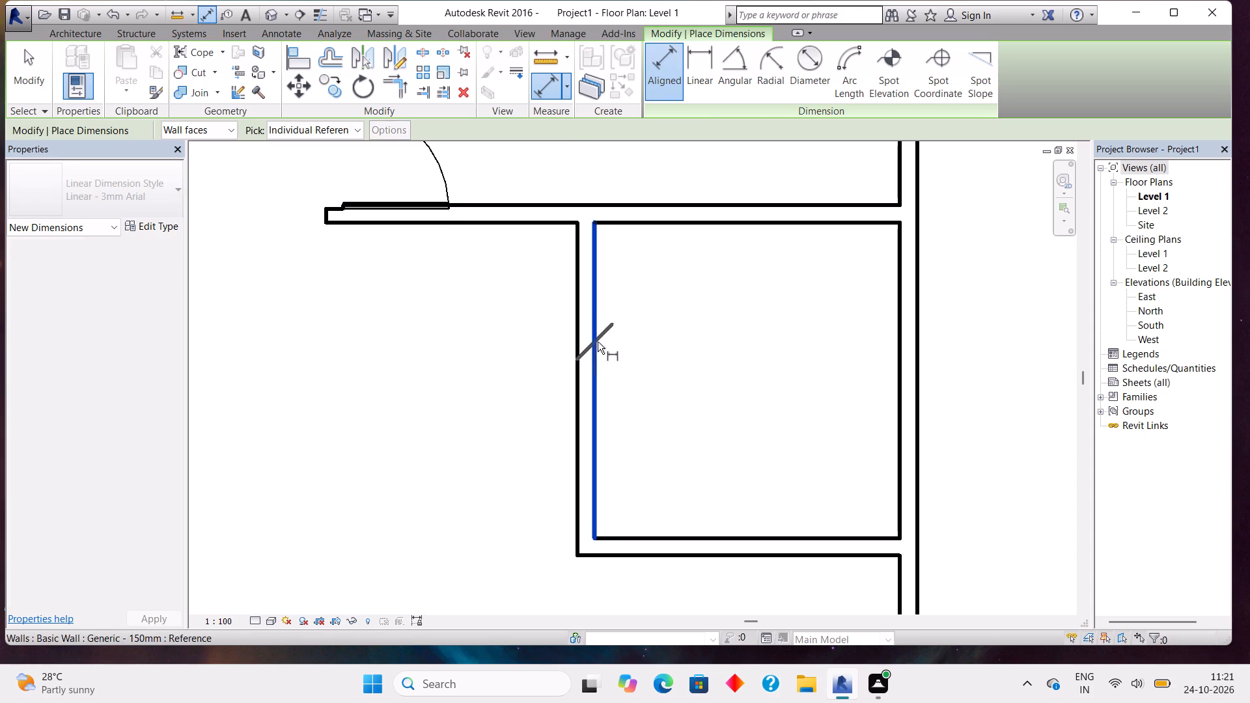
left_click(893, 327)
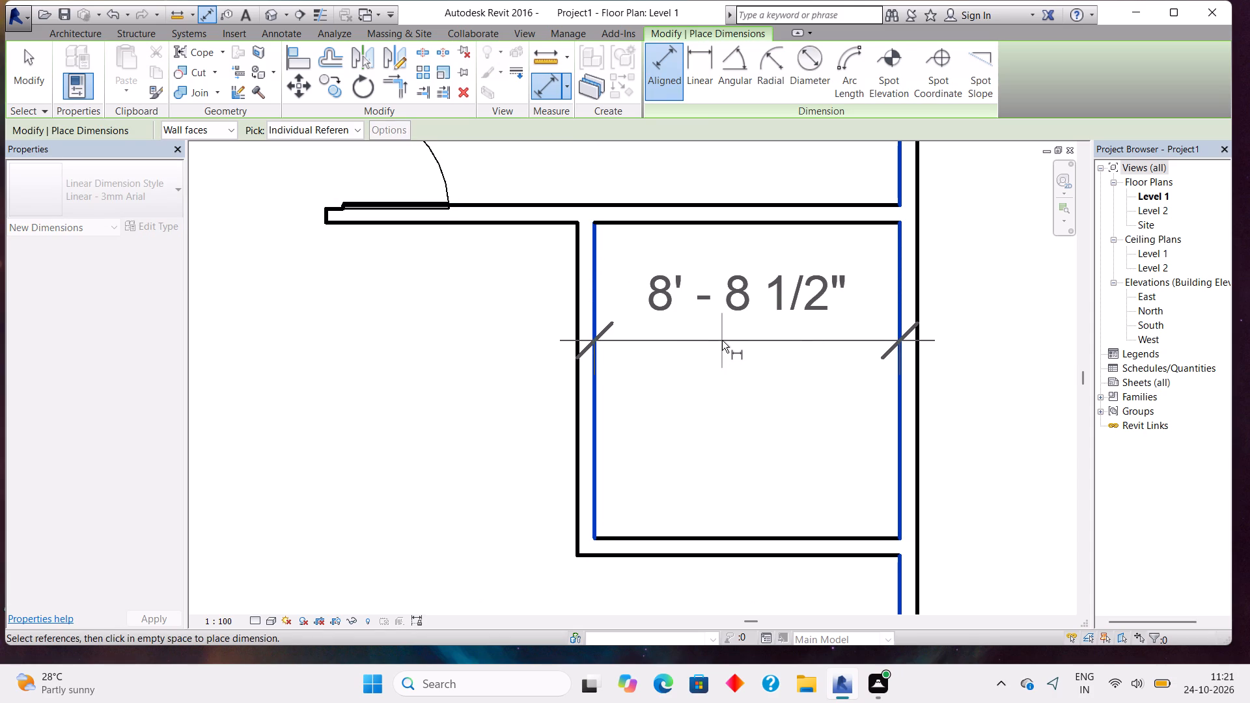
key("Escape")
key("Escape")
key("Escape")
Nudge the new room's left wall outward in finer increments by about 1 1/2 inches, and check the clear width.
left_click(595, 361)
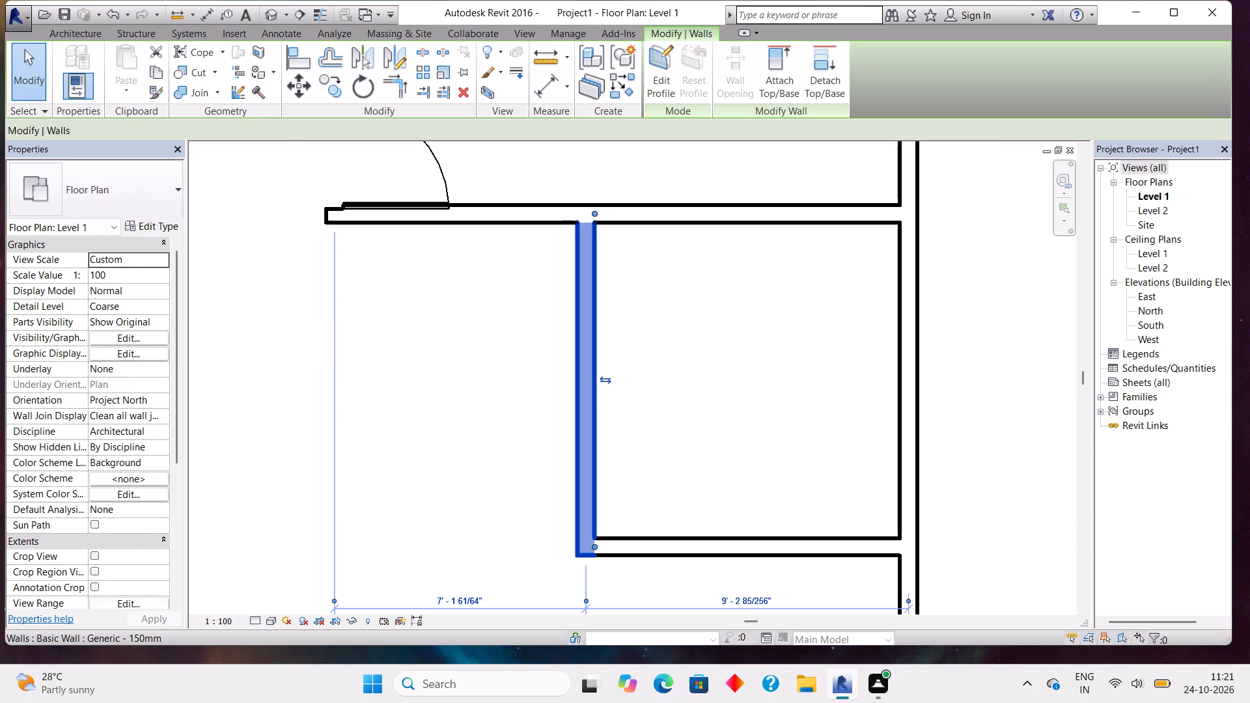
scroll(595, 361, "up", 3)
key("Left")
key("Left")
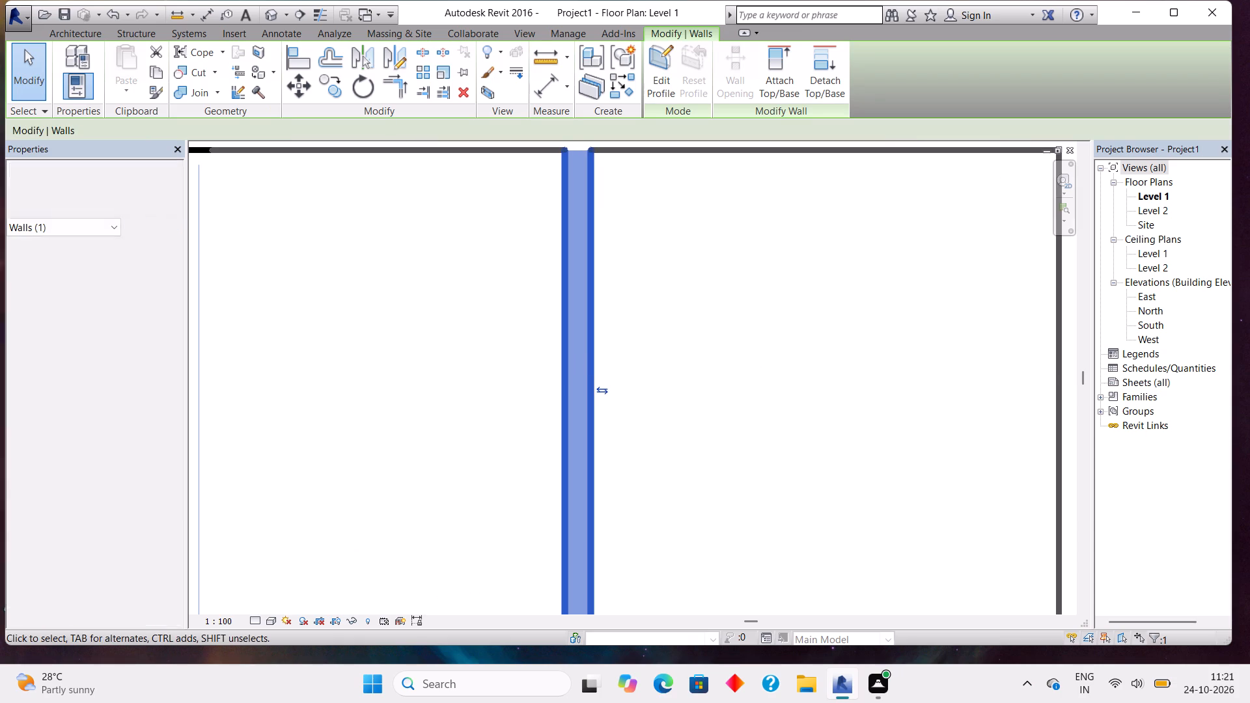
scroll(595, 361, "down", 7)
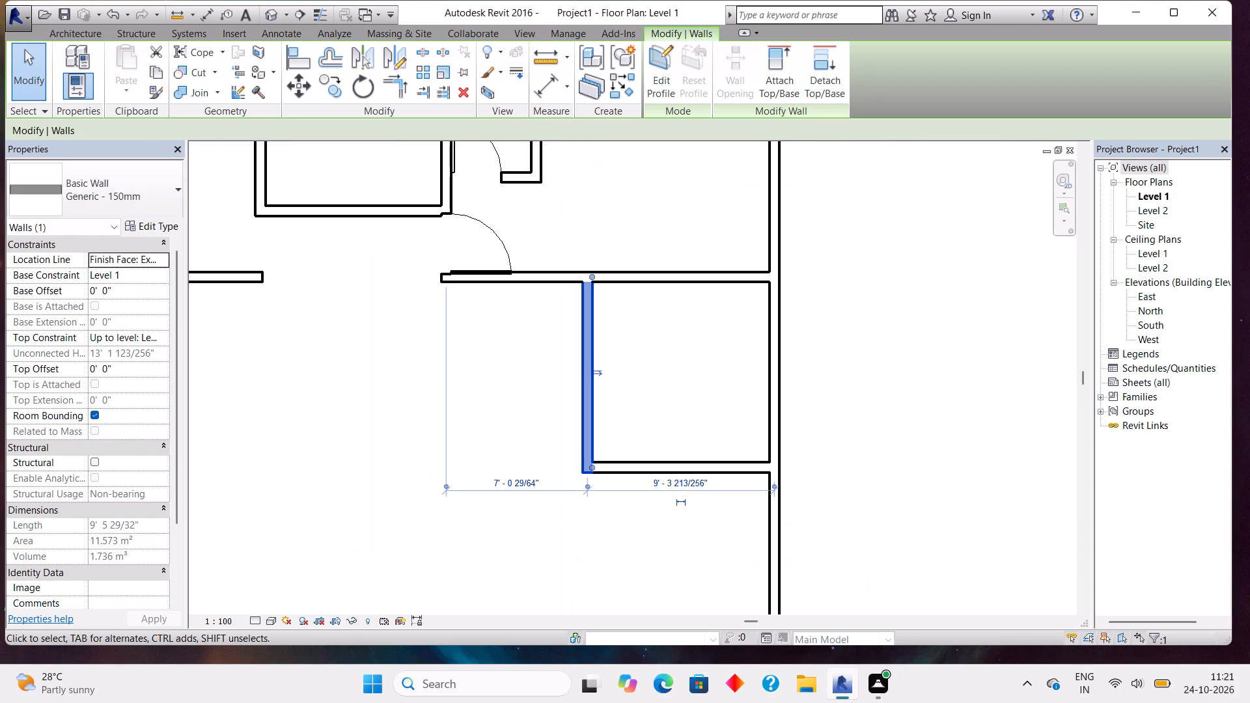
left_click(537, 87)
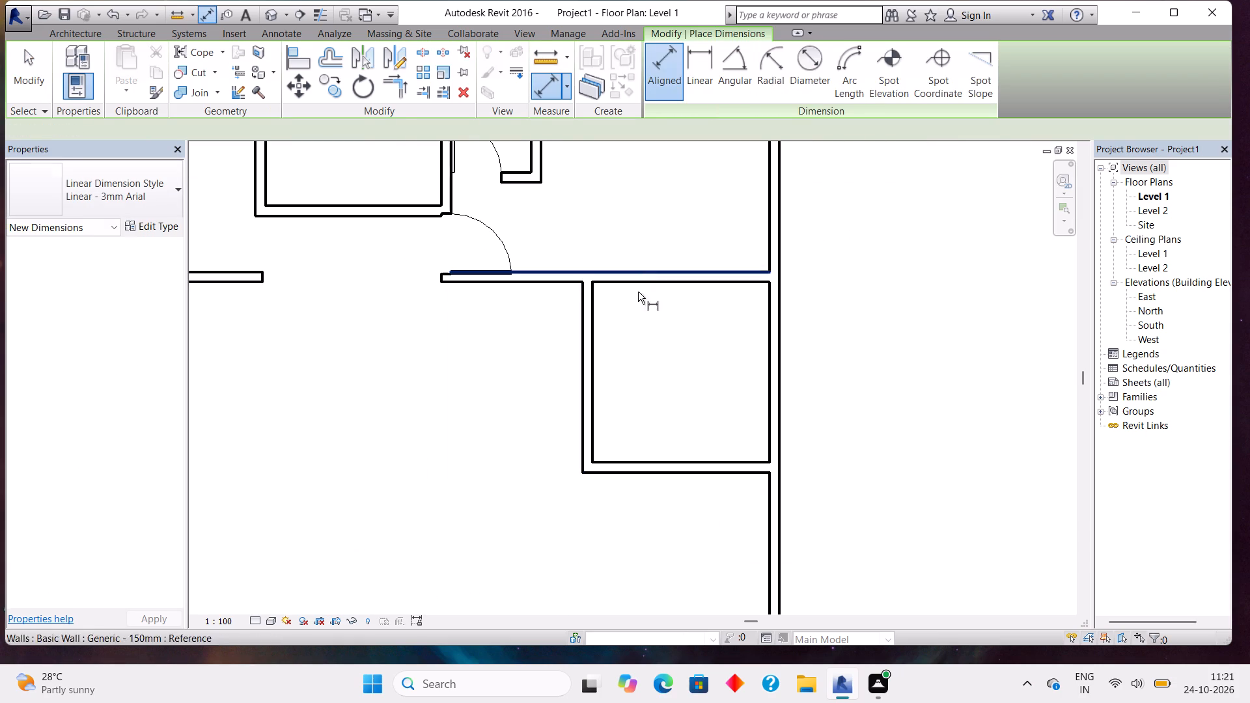
left_click(598, 326)
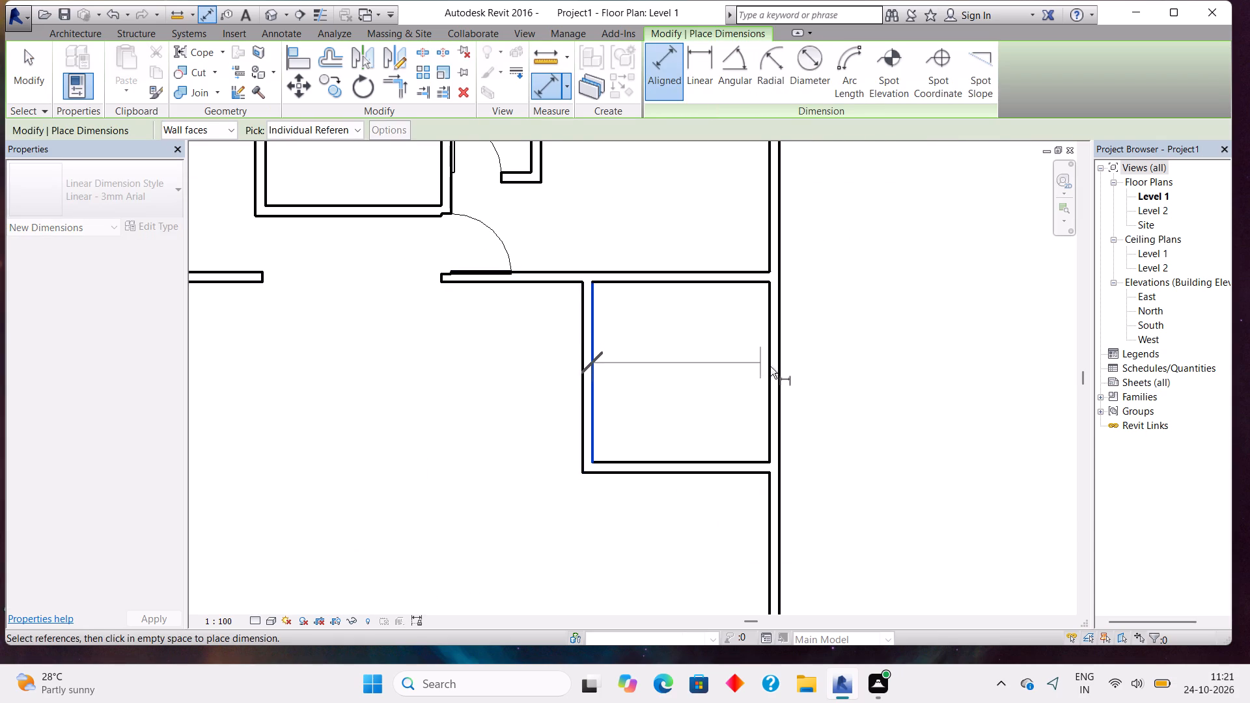
left_click(772, 368)
key("Escape")
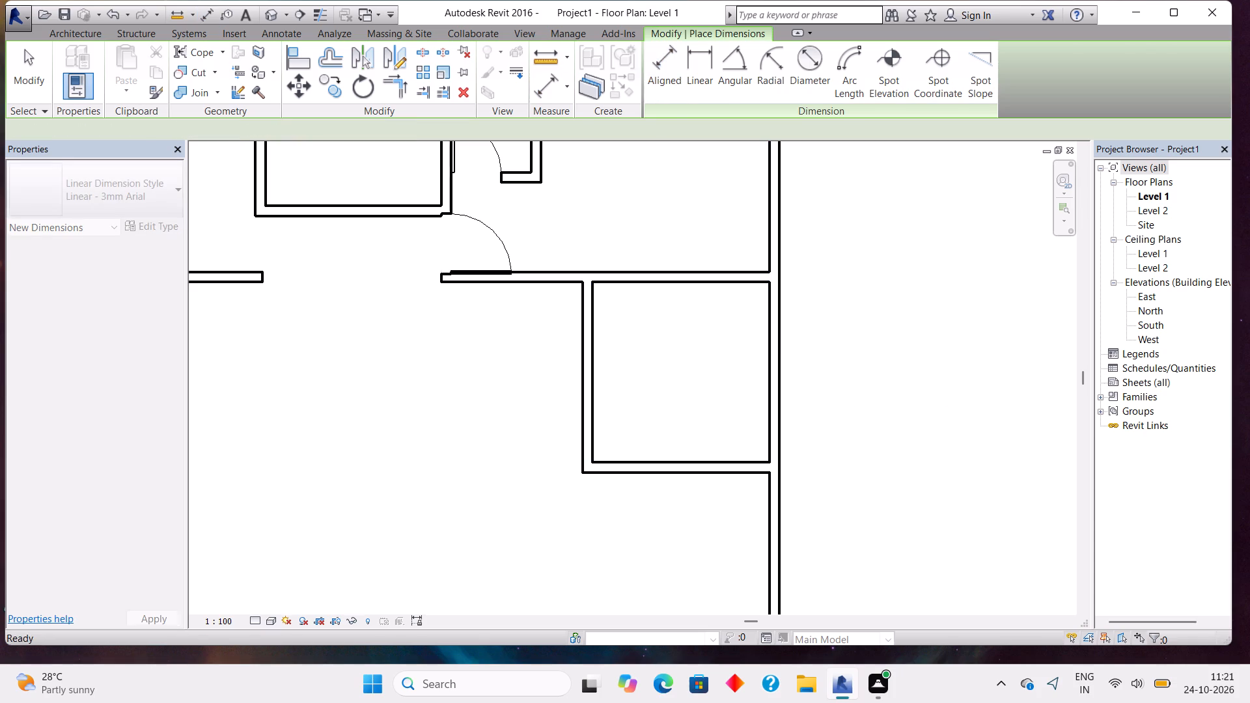
key("Escape")
scroll(654, 337, "up", 4)
key("Escape")
Nudge the new room's left wall outward about 2 more inches to widen the room.
left_click(551, 358)
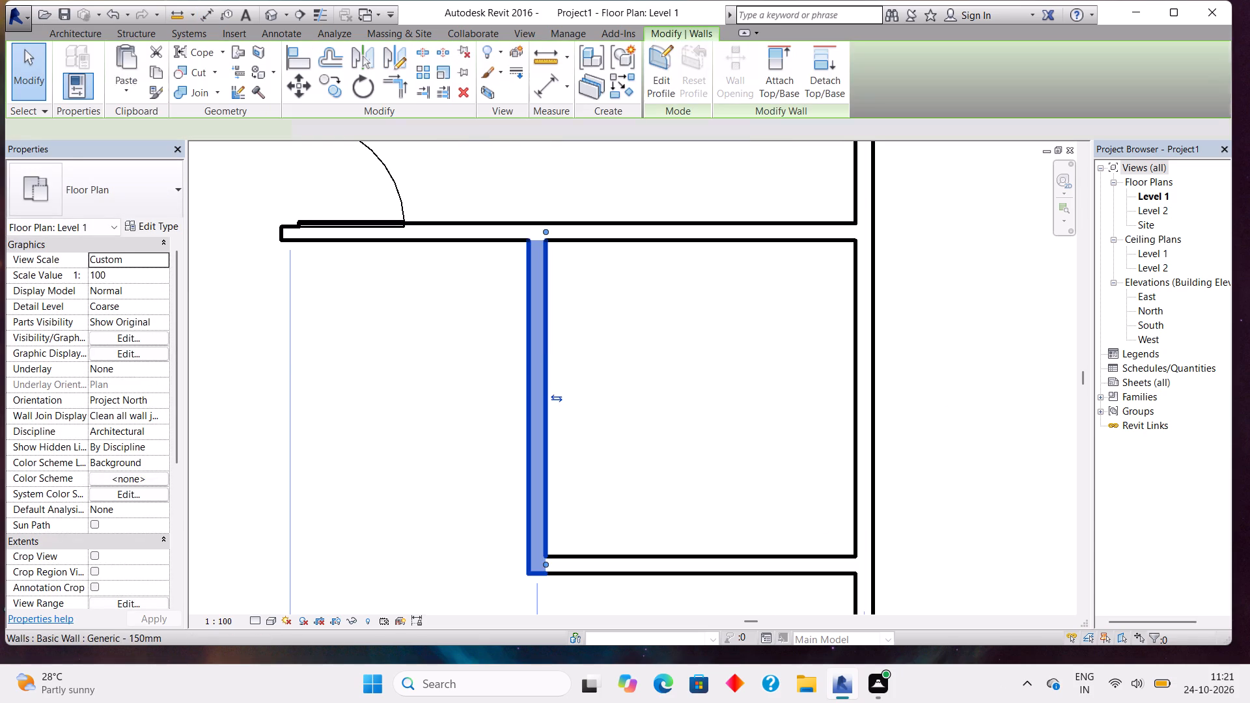
key("Left")
key("Left")
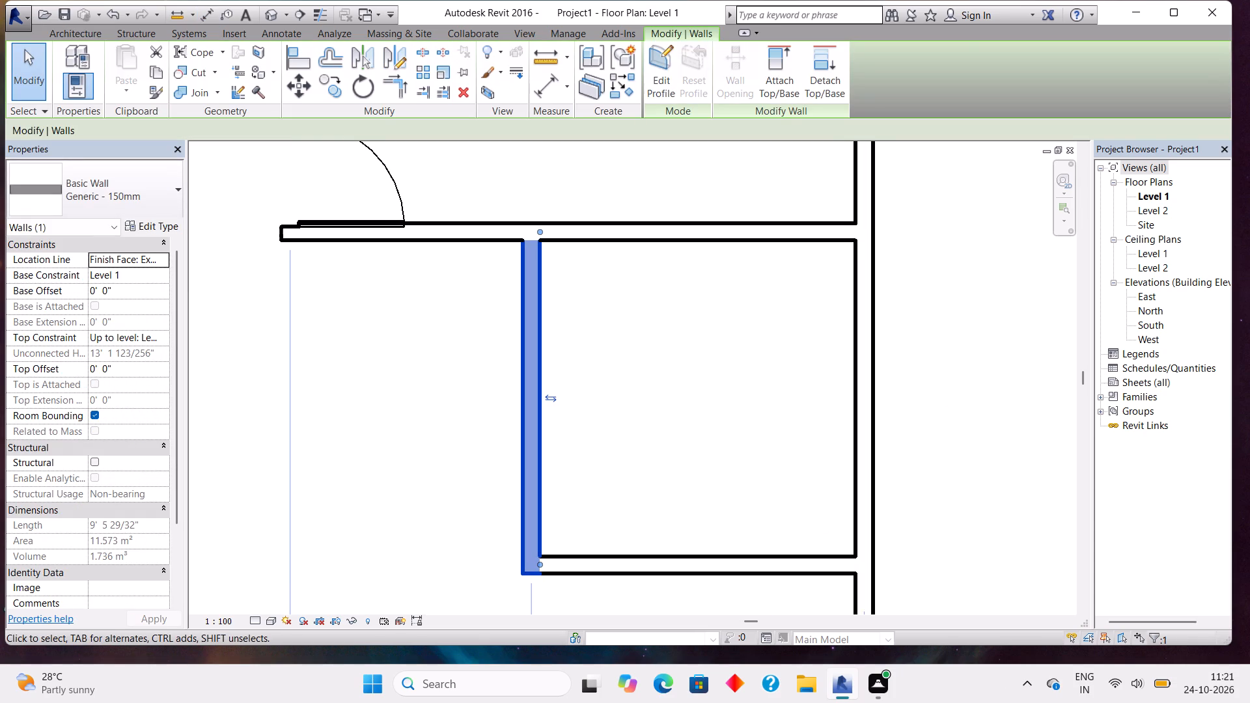
Measure the new room's clear width between the inner faces of its left wall and the right exterior wall.
left_click(544, 91)
left_click(539, 340)
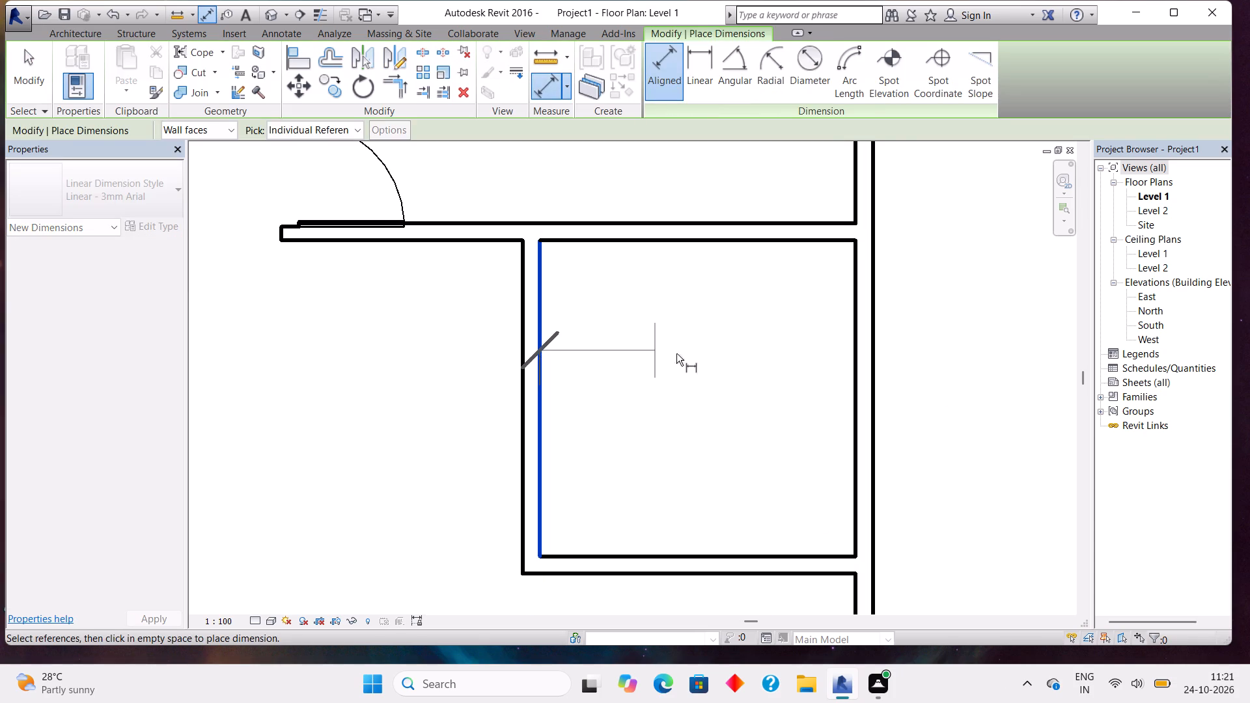
left_click(852, 389)
scroll(825, 394, "down", 3)
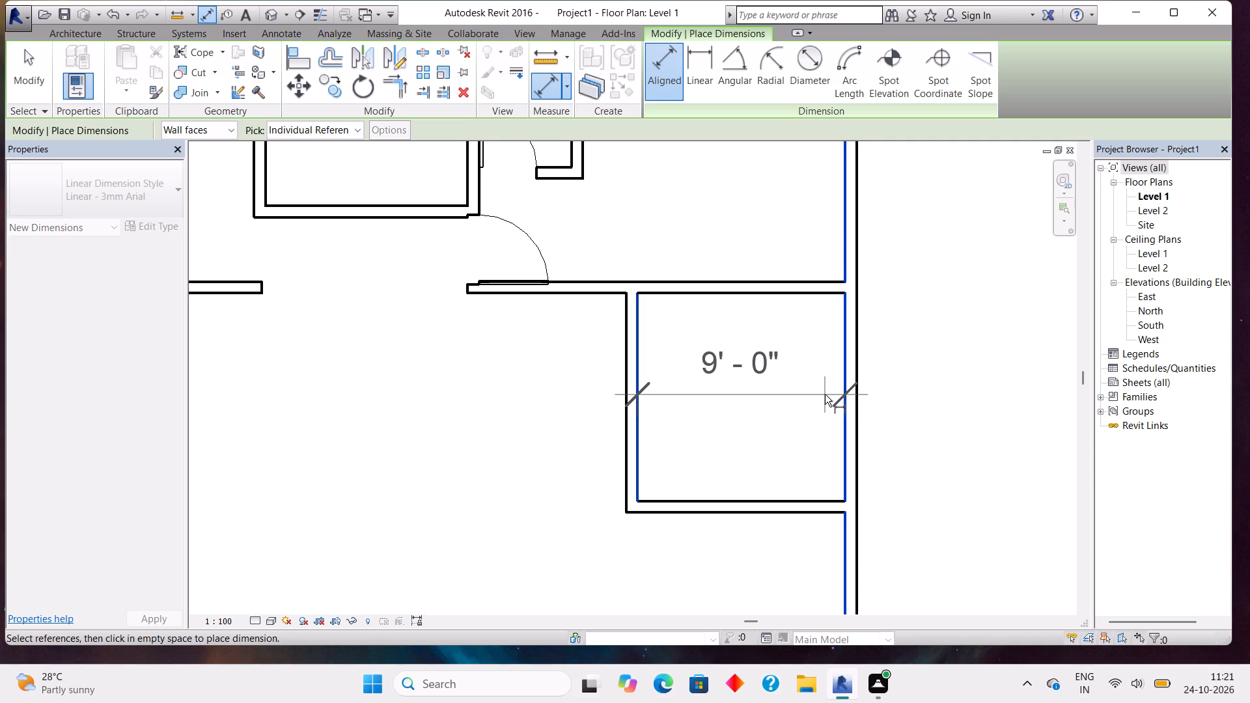
scroll(825, 394, "up", 1)
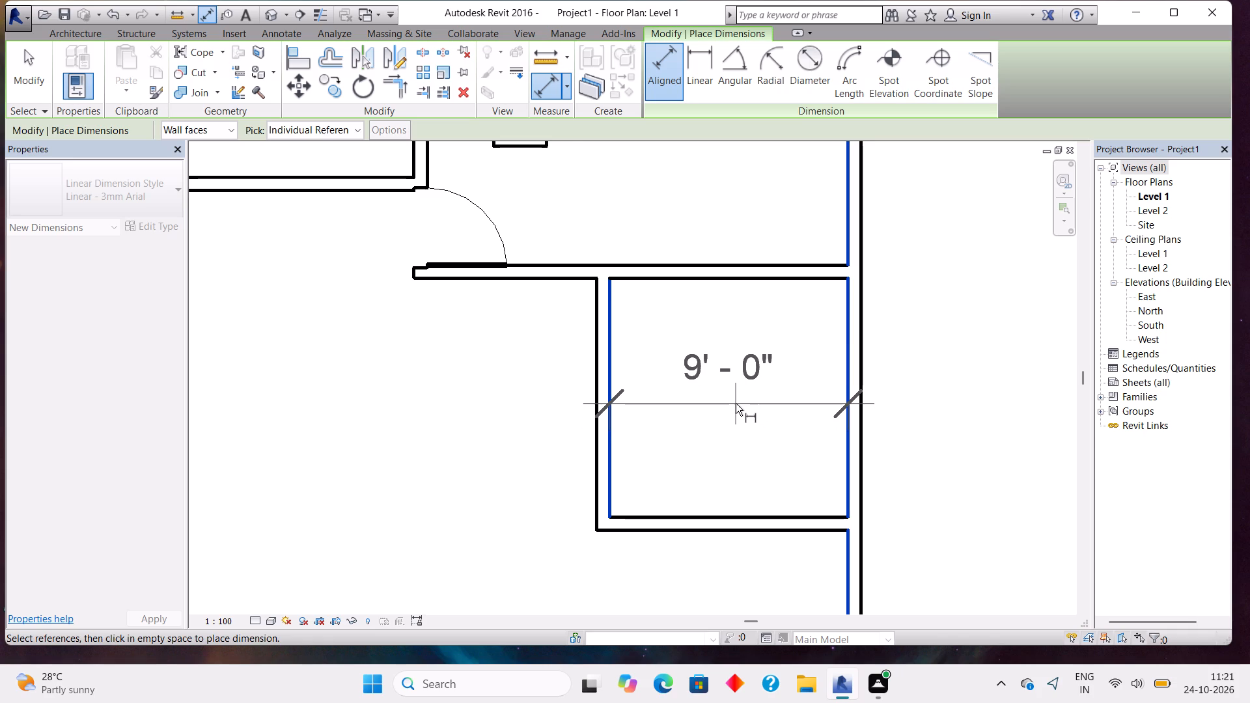
scroll(736, 404, "down", 1)
scroll(736, 404, "up", 3)
scroll(736, 404, "down", 1)
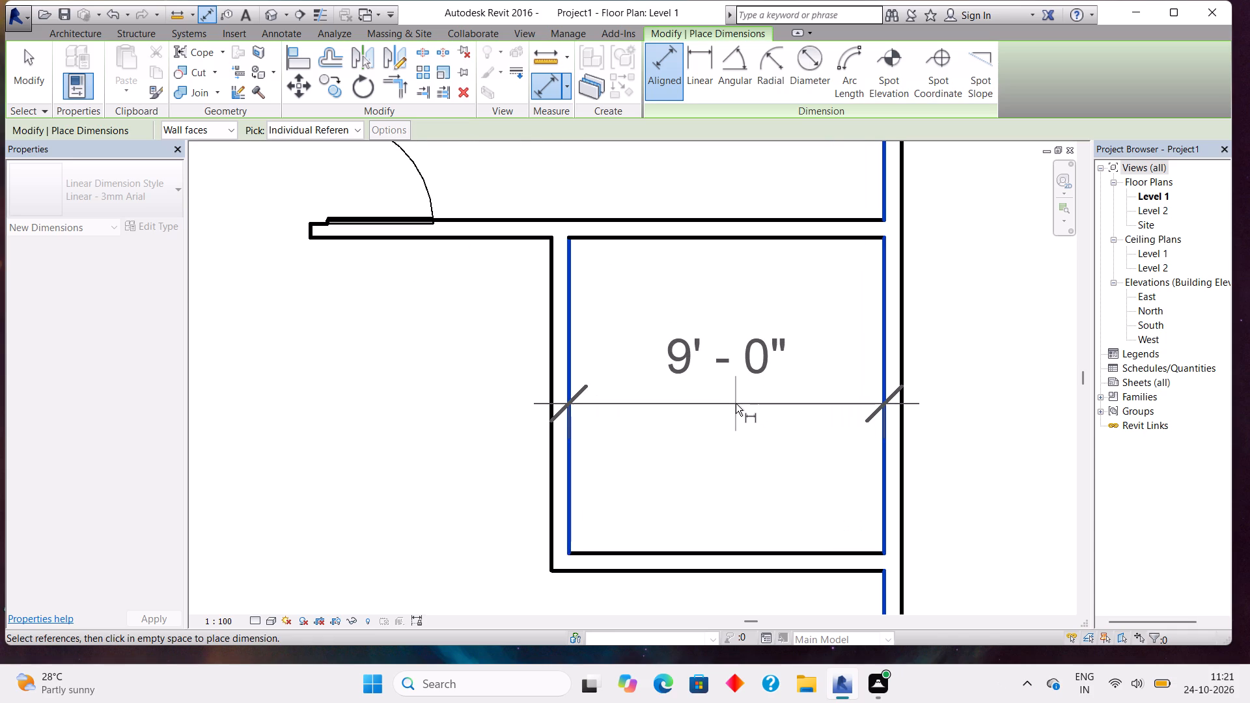
key("Escape")
key("Escape")
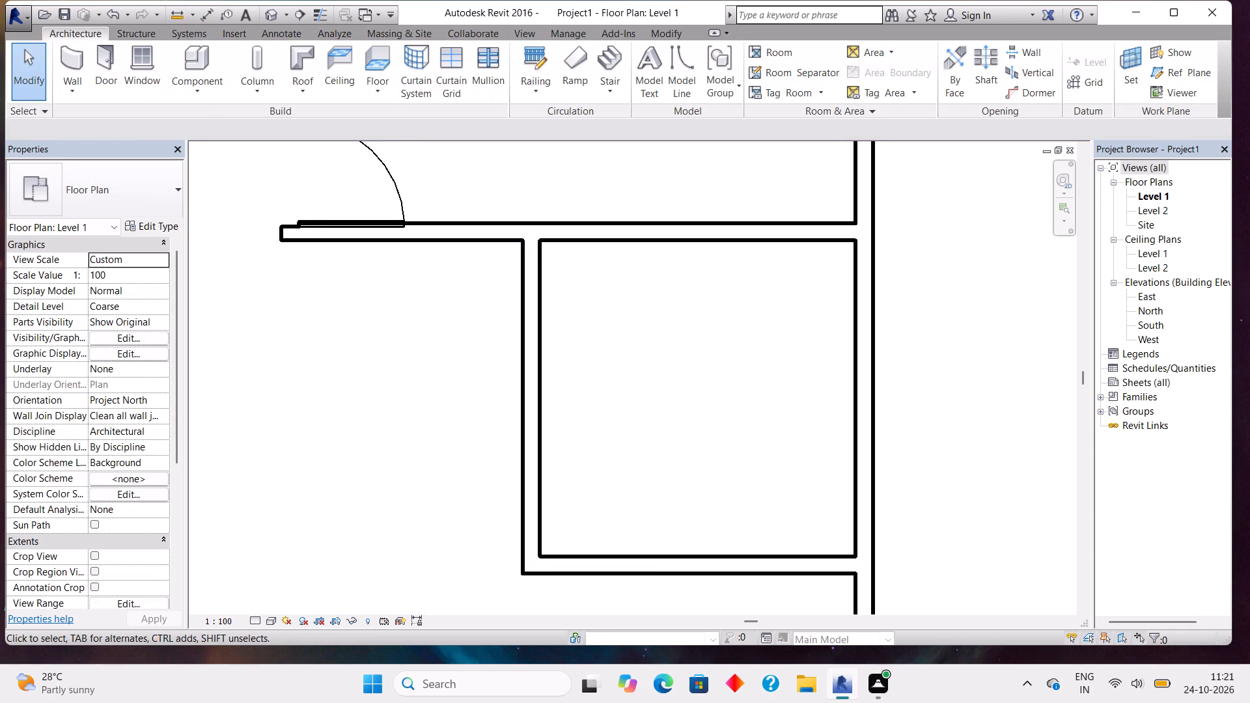
Nudge the new room's left wall outward 2 inches to a clear width of about 9' 2", and check the width.
left_click(520, 416)
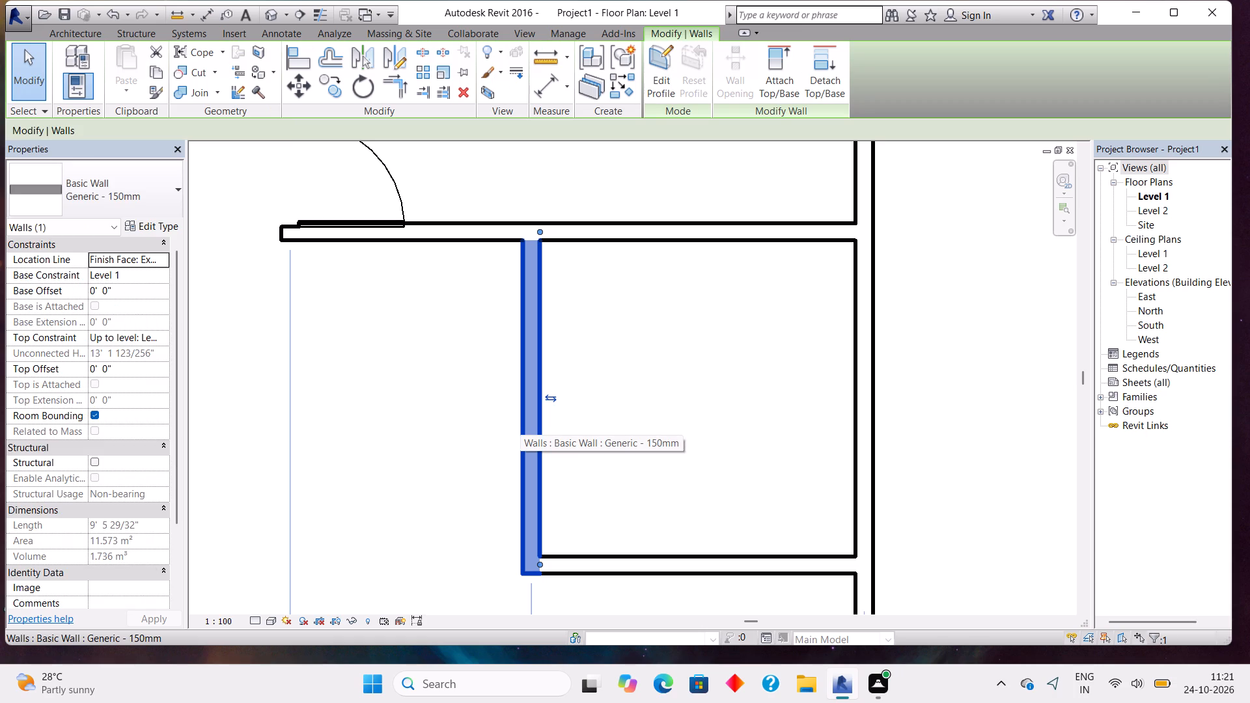
key("Left")
key("Left")
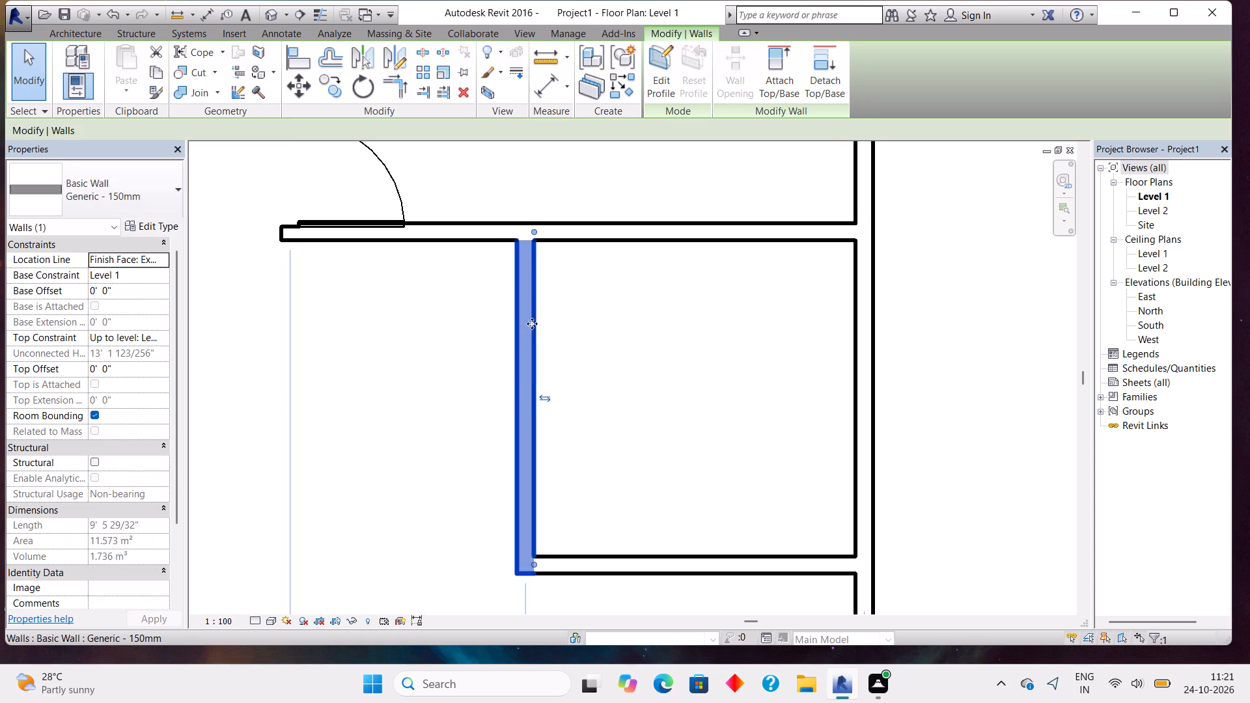
left_click(539, 93)
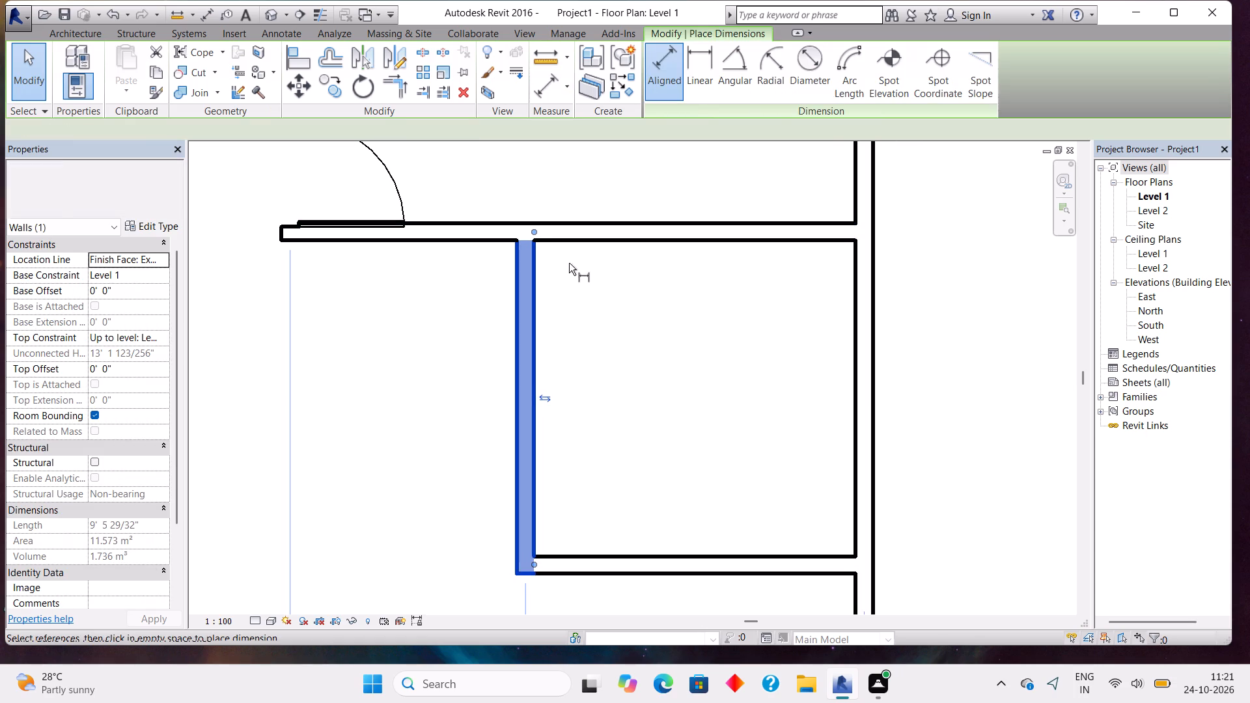
left_click(533, 325)
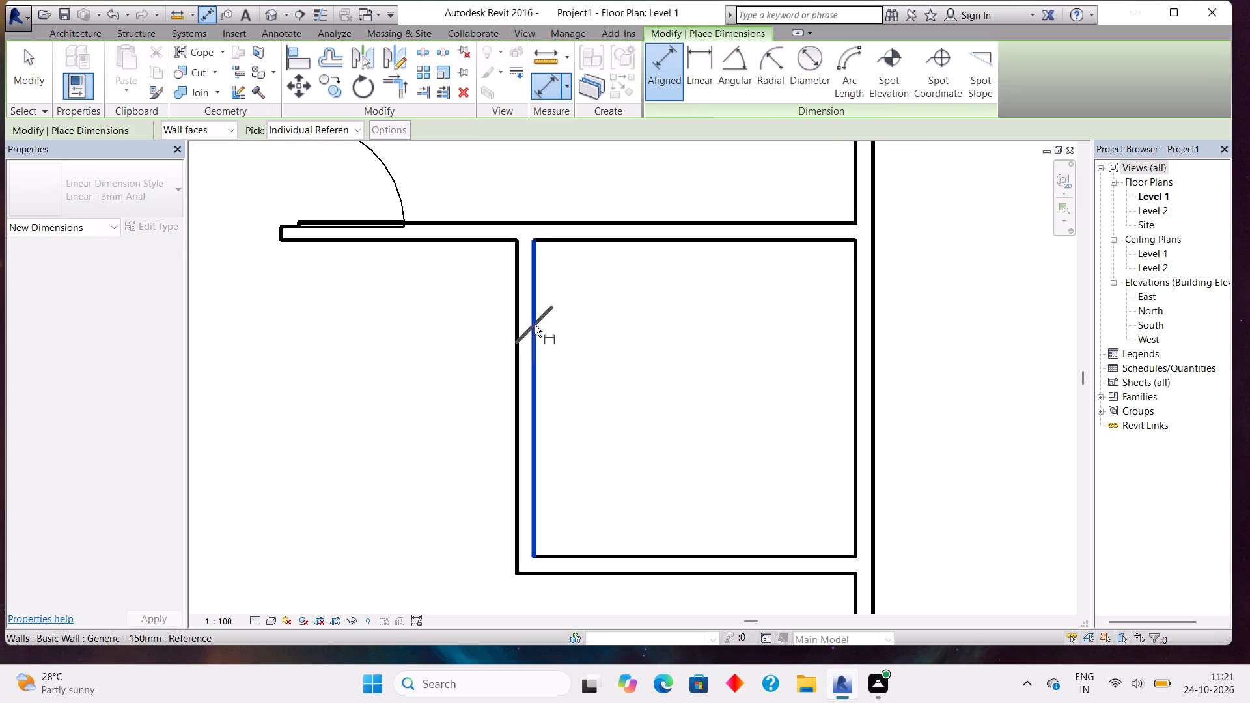
left_click(852, 335)
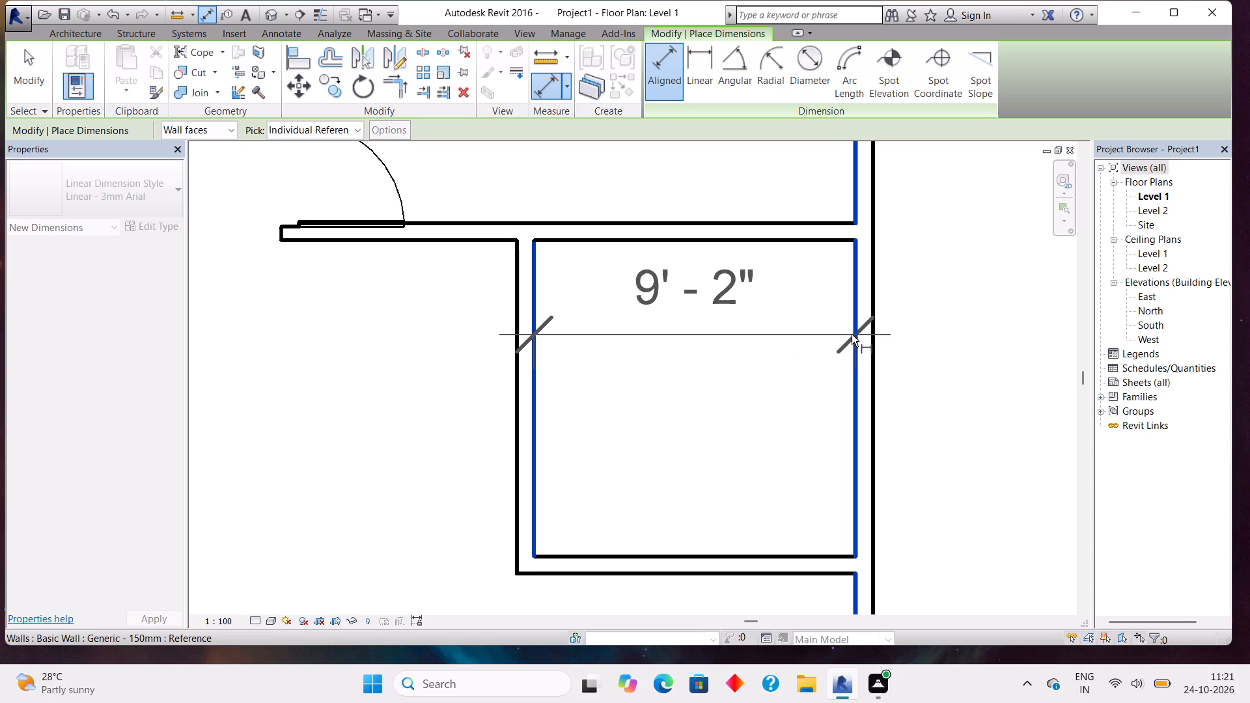
key("Escape")
key("Escape")
key("Escape")
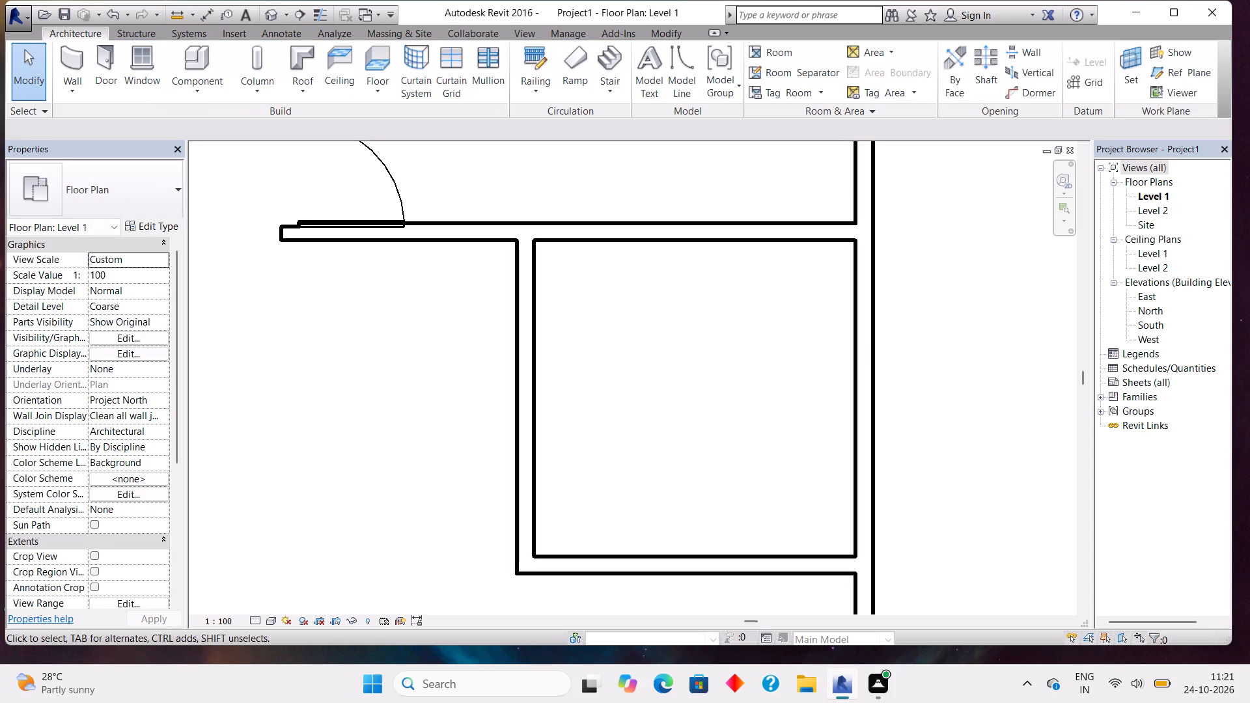
Nudge the new room's left wall outward 4 inches to a clear width of about 9' 6", and check the width.
left_click(537, 357)
key("Left")
key("Left")
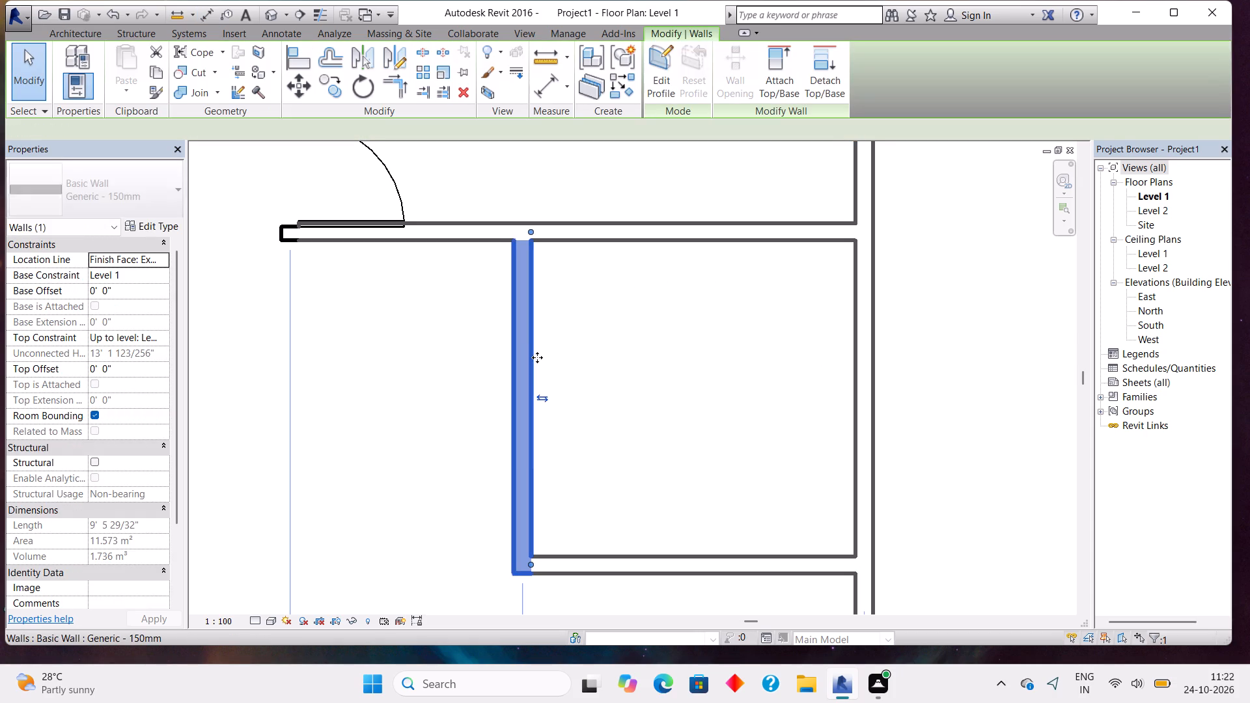
key("Left")
key("Left")
left_click(544, 98)
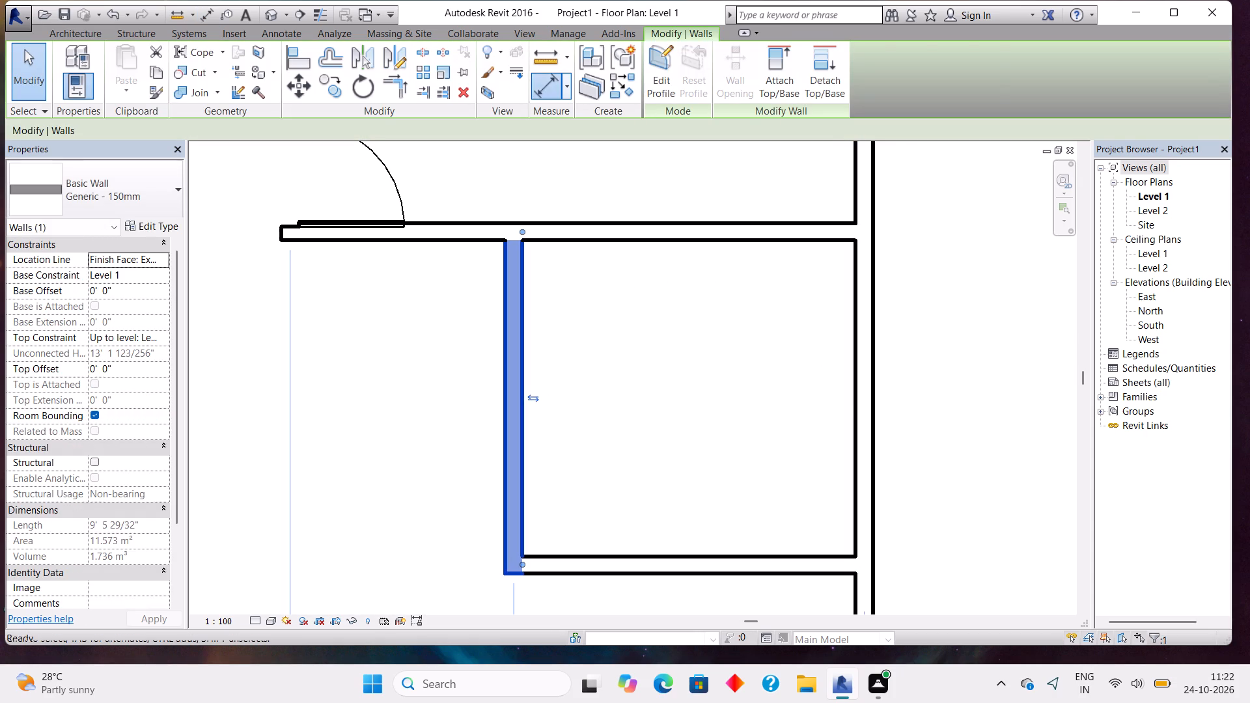
left_click(519, 363)
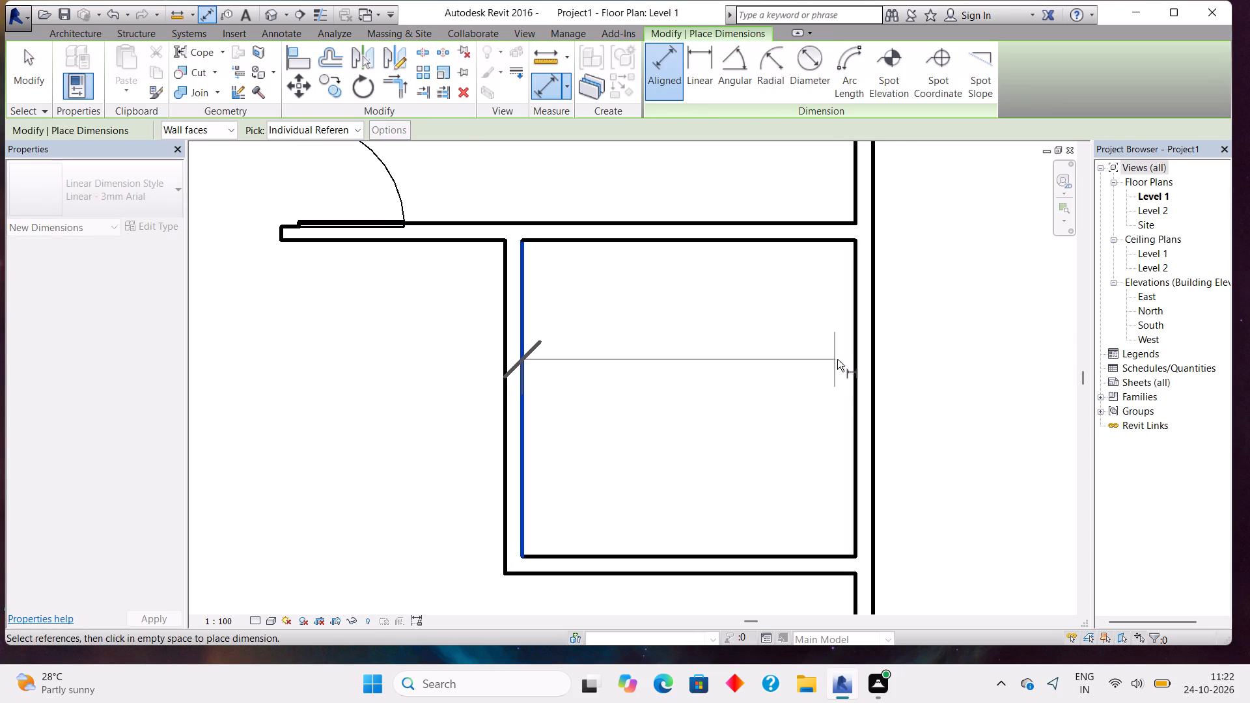
left_click(855, 367)
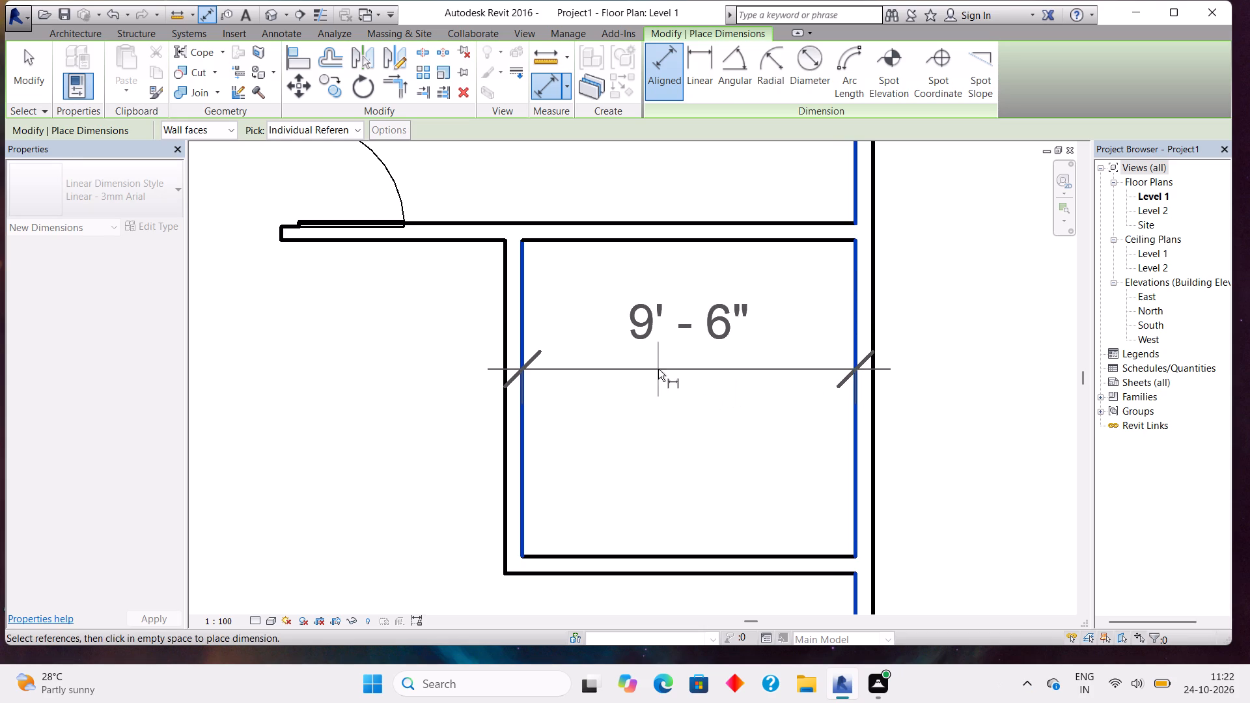
key("Escape")
key("Escape")
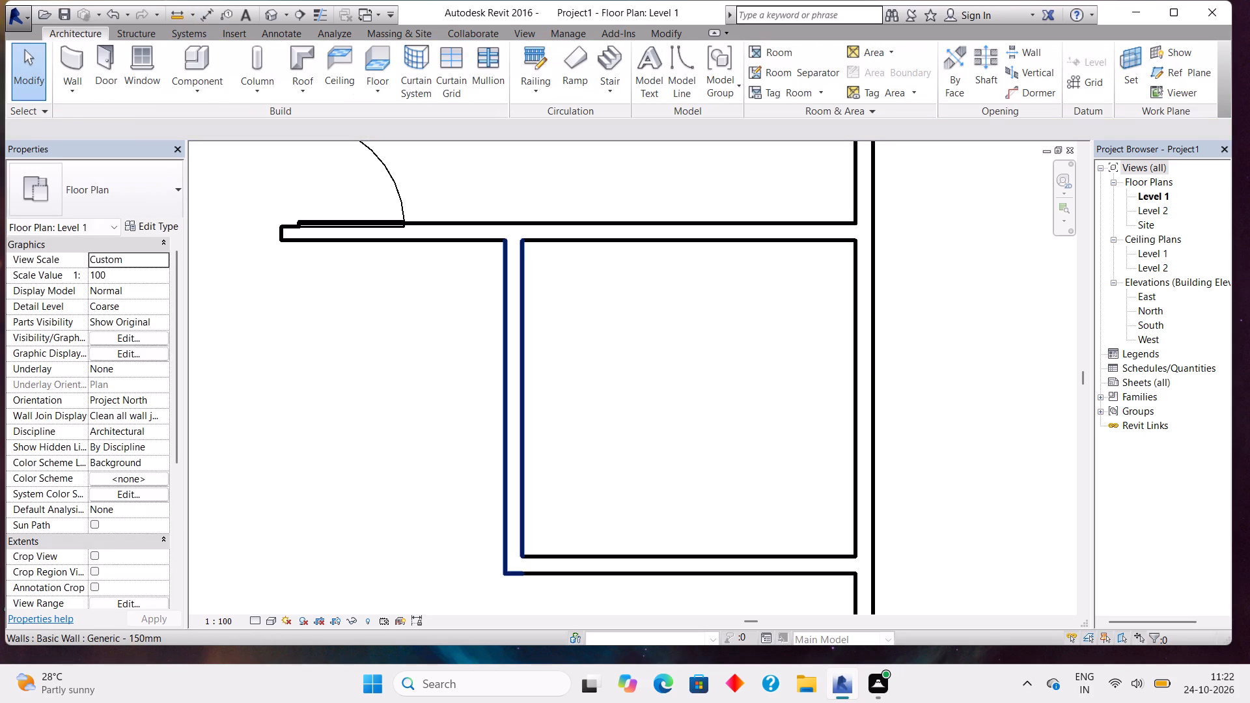
Nudge the new room's left wall outward 3 inches to a clear width of about 9' 9", and check the width.
left_click(523, 352)
key("Left")
key("Left")
key("Left")
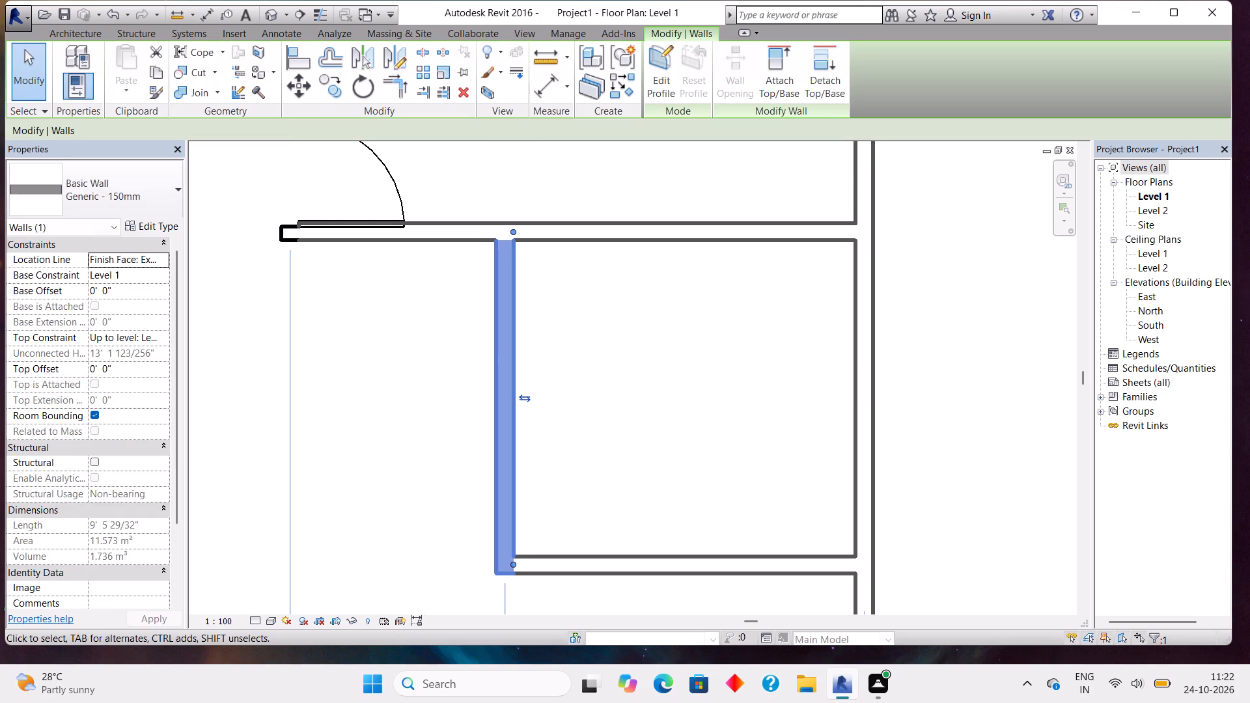
left_click(542, 96)
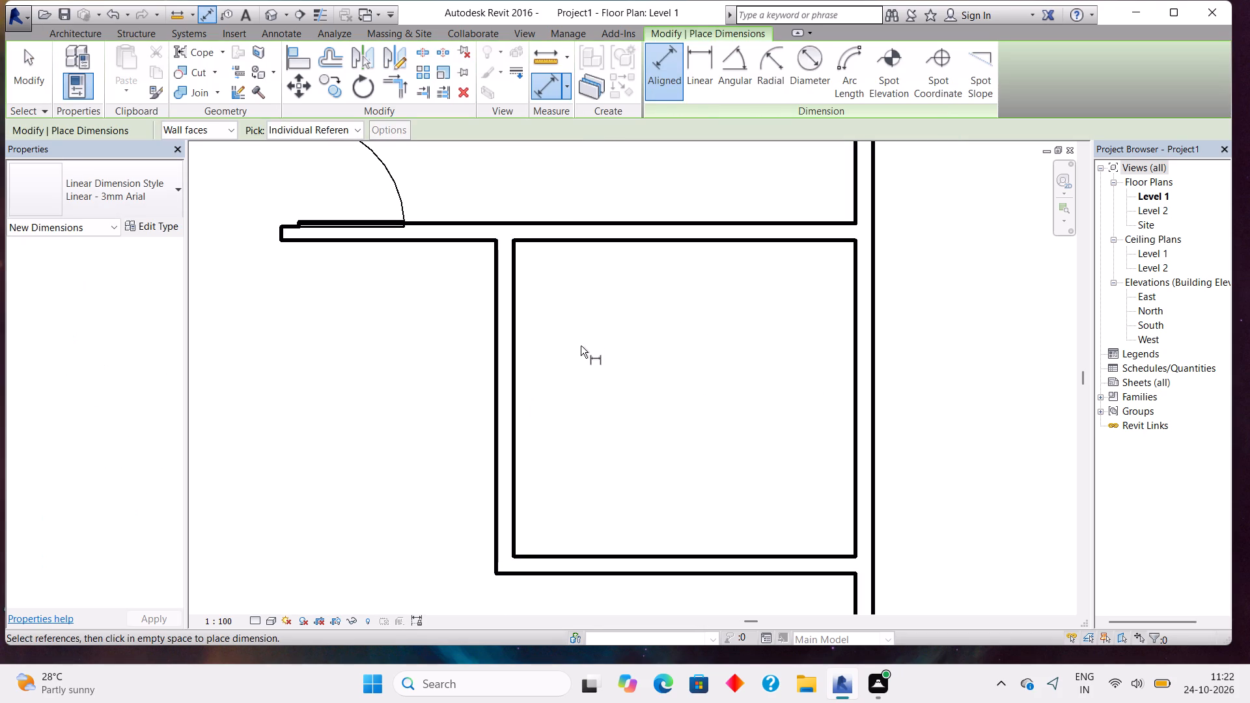
left_click(515, 382)
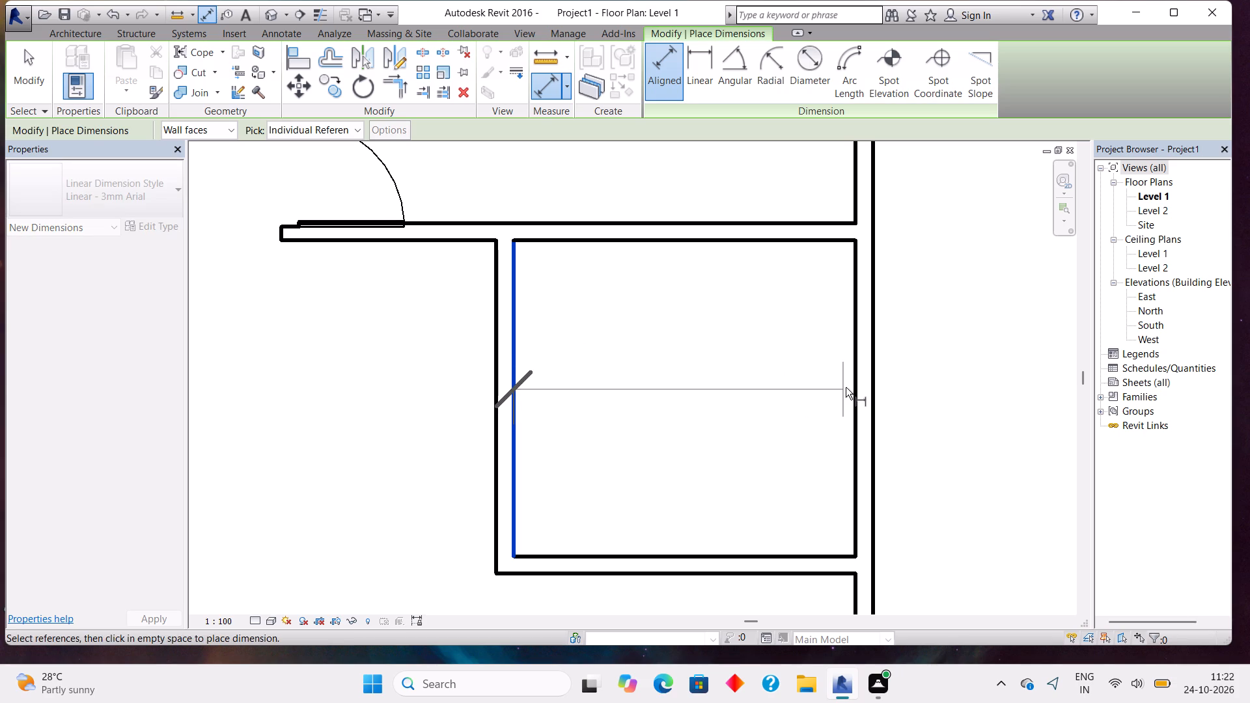
left_click(849, 381)
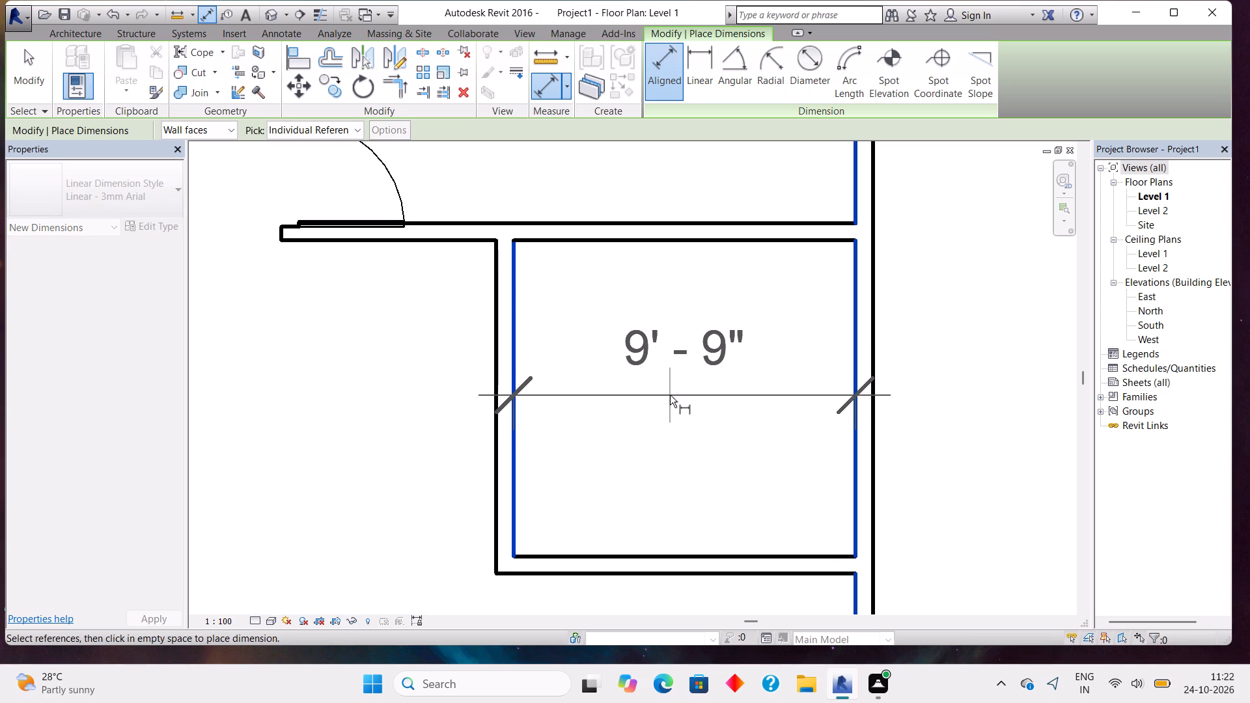
key("Escape")
key("Escape")
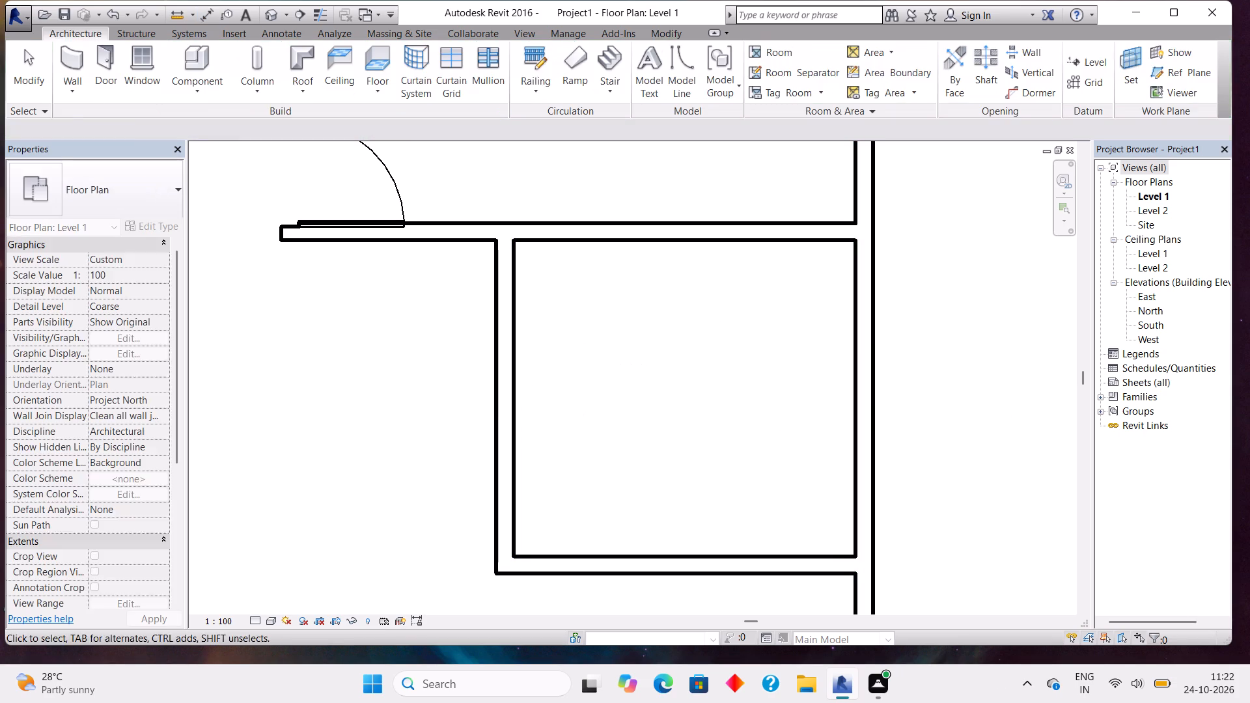
Nudge the new room's left wall outward about 1 more inch, and check the clear width between the inner faces.
left_click(516, 408)
scroll(516, 408, "up", 2)
key("Left")
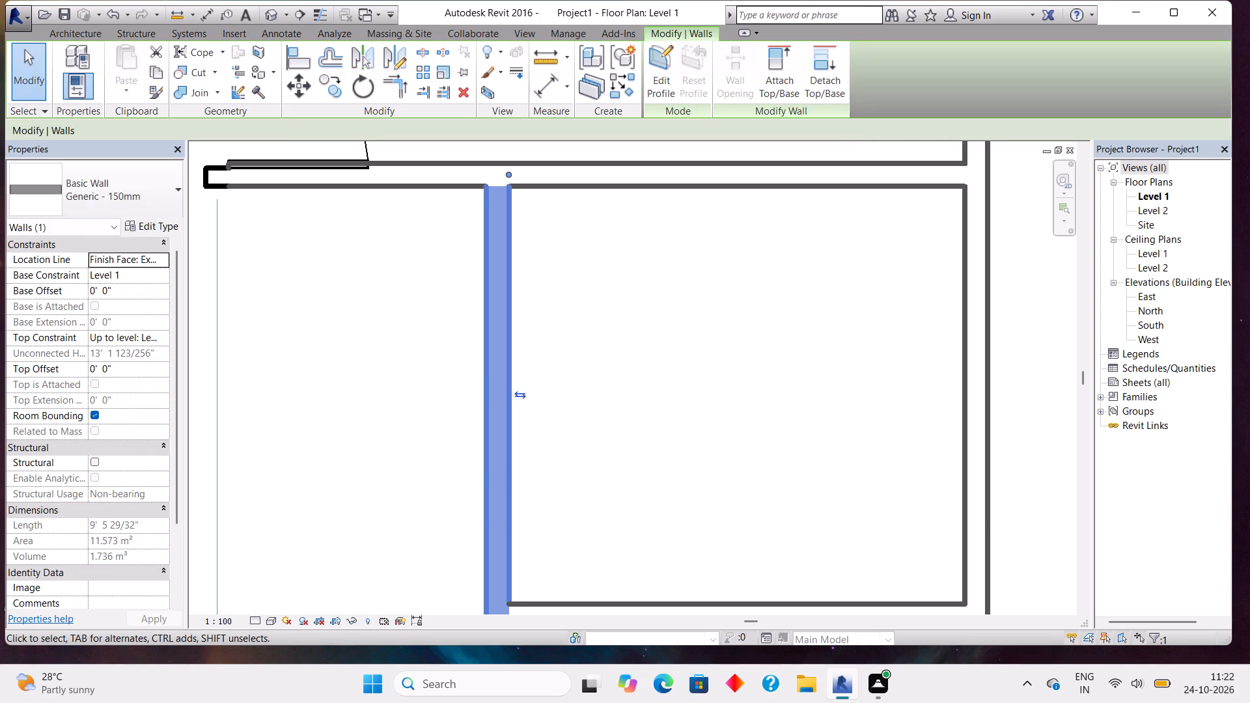
scroll(622, 316, "down", 2)
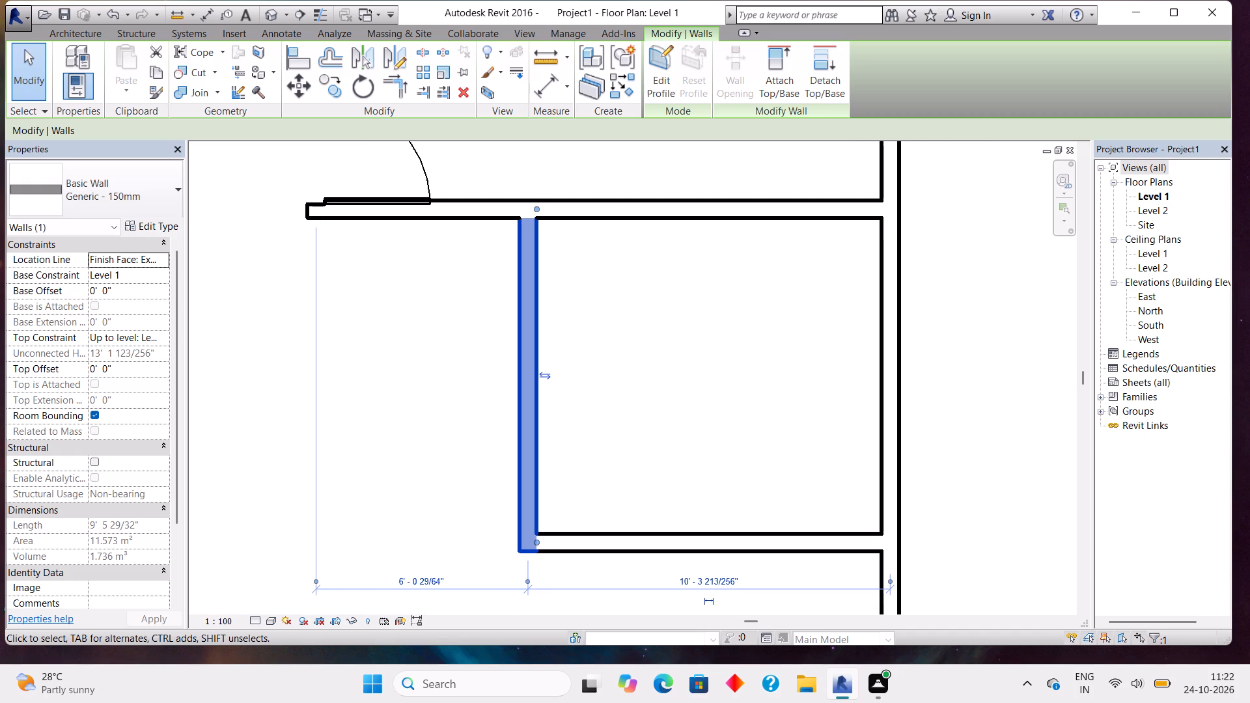
left_click(556, 96)
left_click(536, 320)
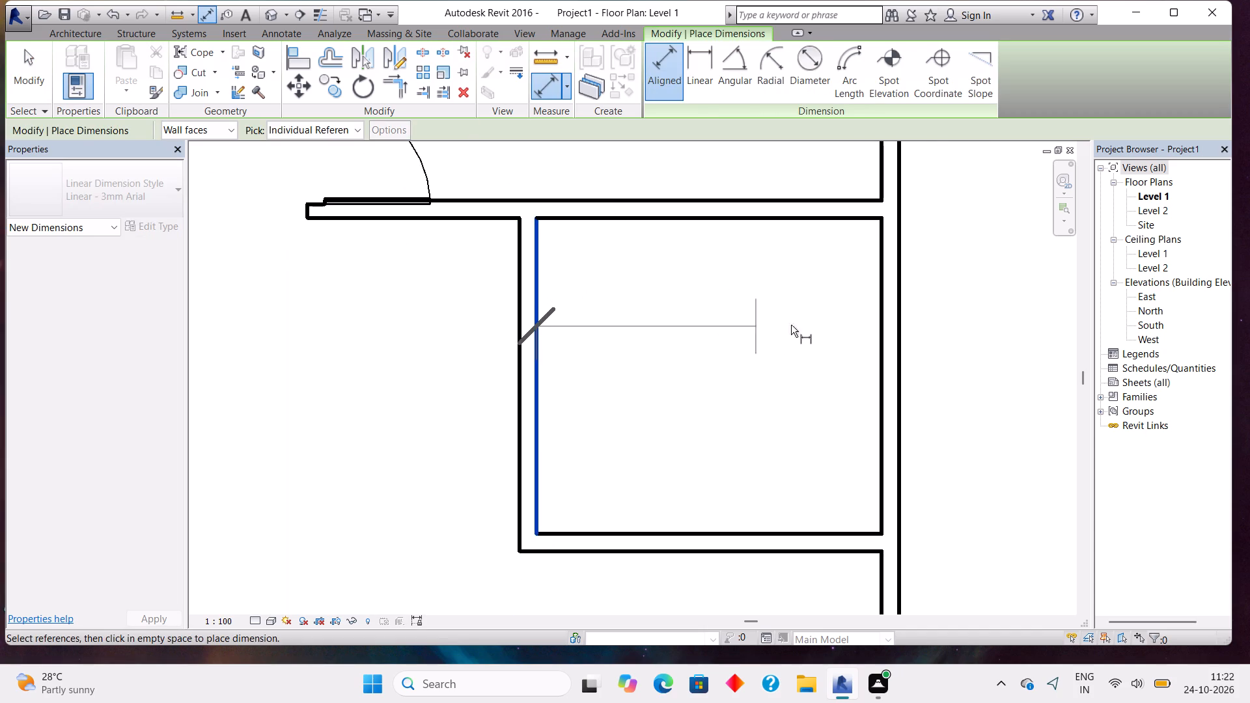
left_click(878, 347)
key("Escape")
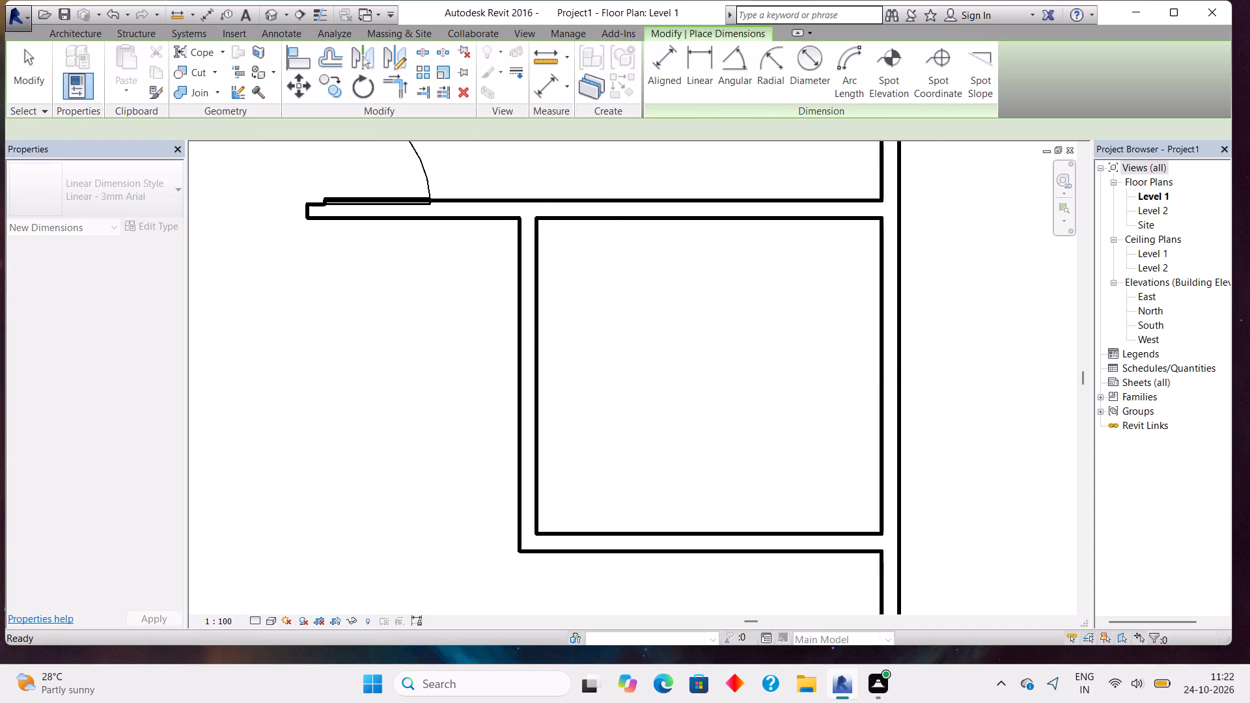
key("Escape")
Place an M_Single-Flush 0762 x 2032mm door at the upper end of the new room's left wall, swinging outward, and delete its tag.
scroll(640, 337, "down", 1)
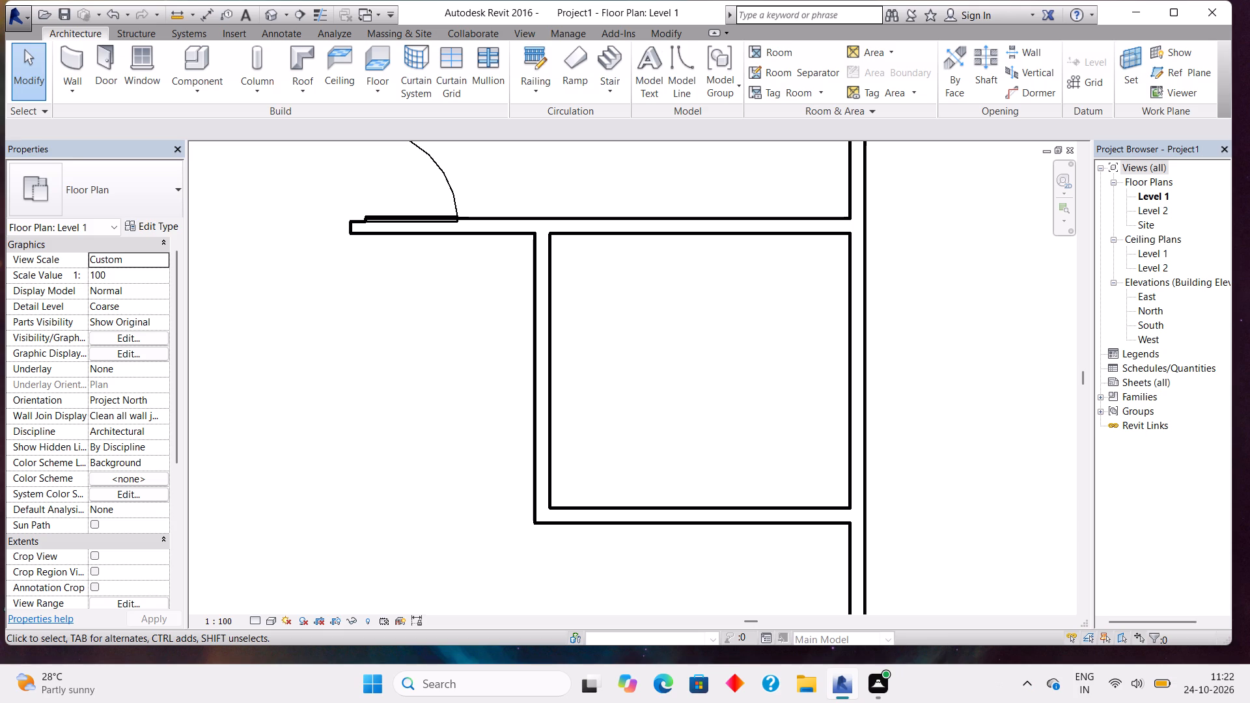
scroll(671, 366, "down", 3)
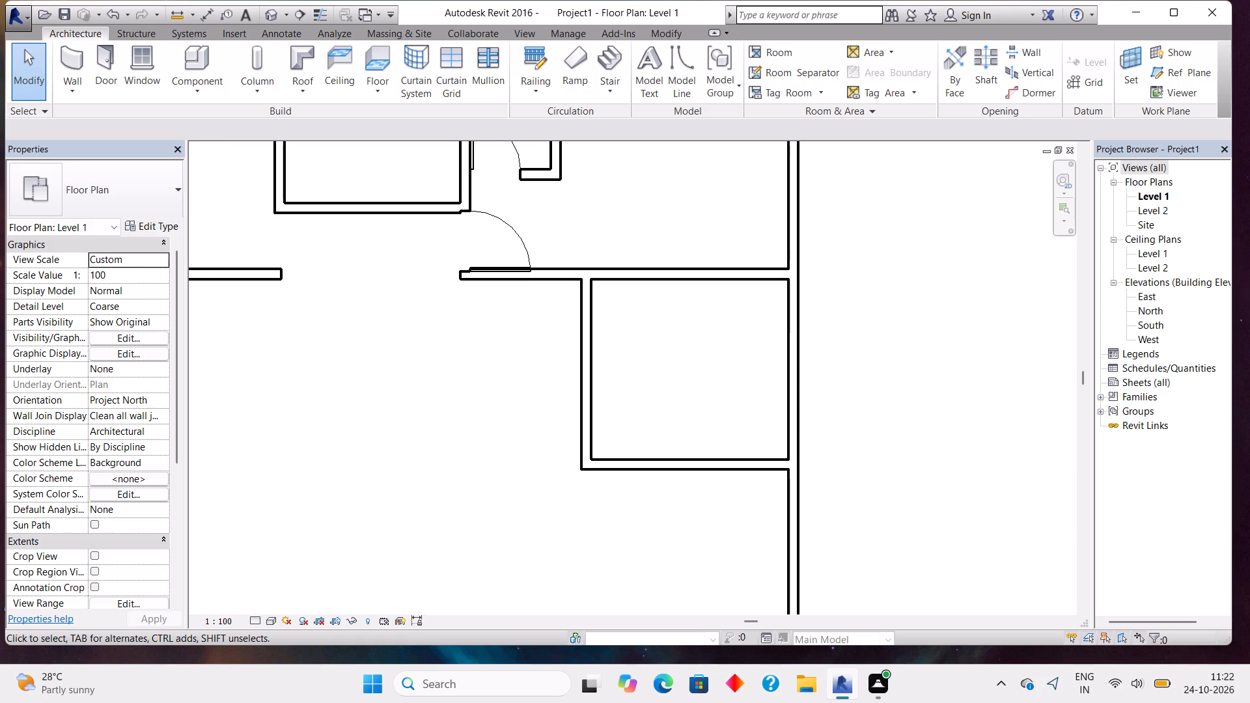
left_click(113, 54)
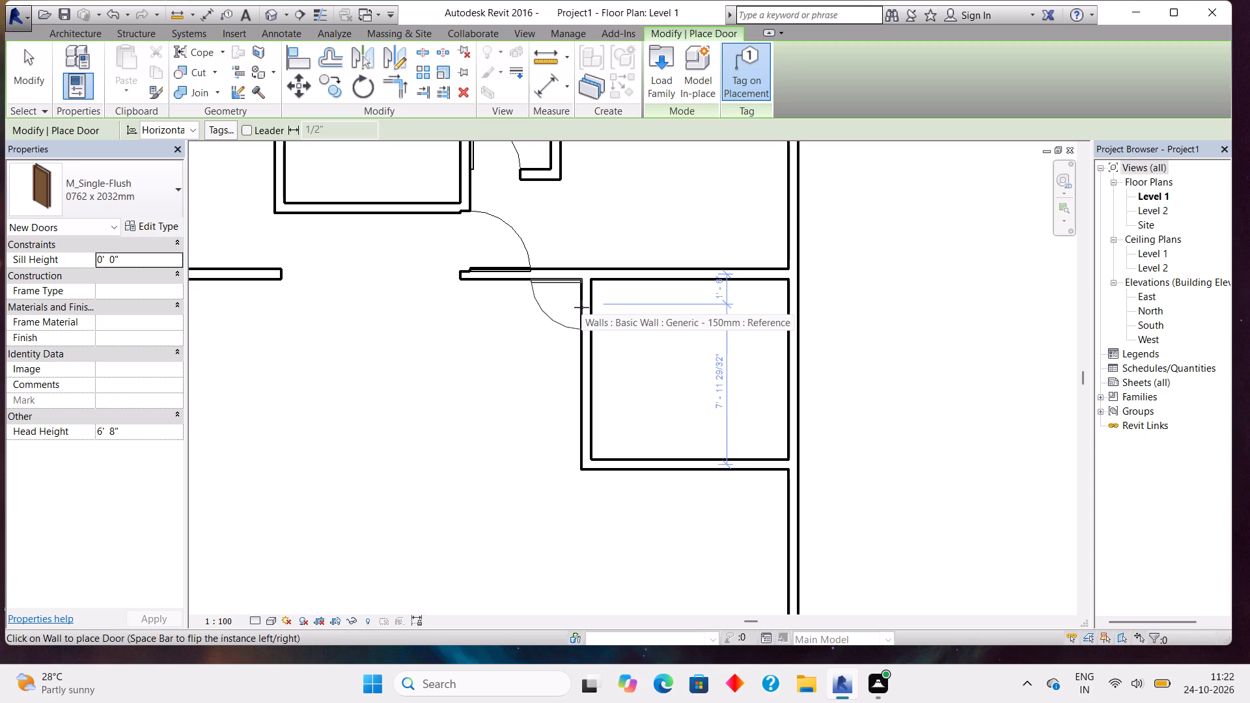
left_click(581, 307)
key("Escape")
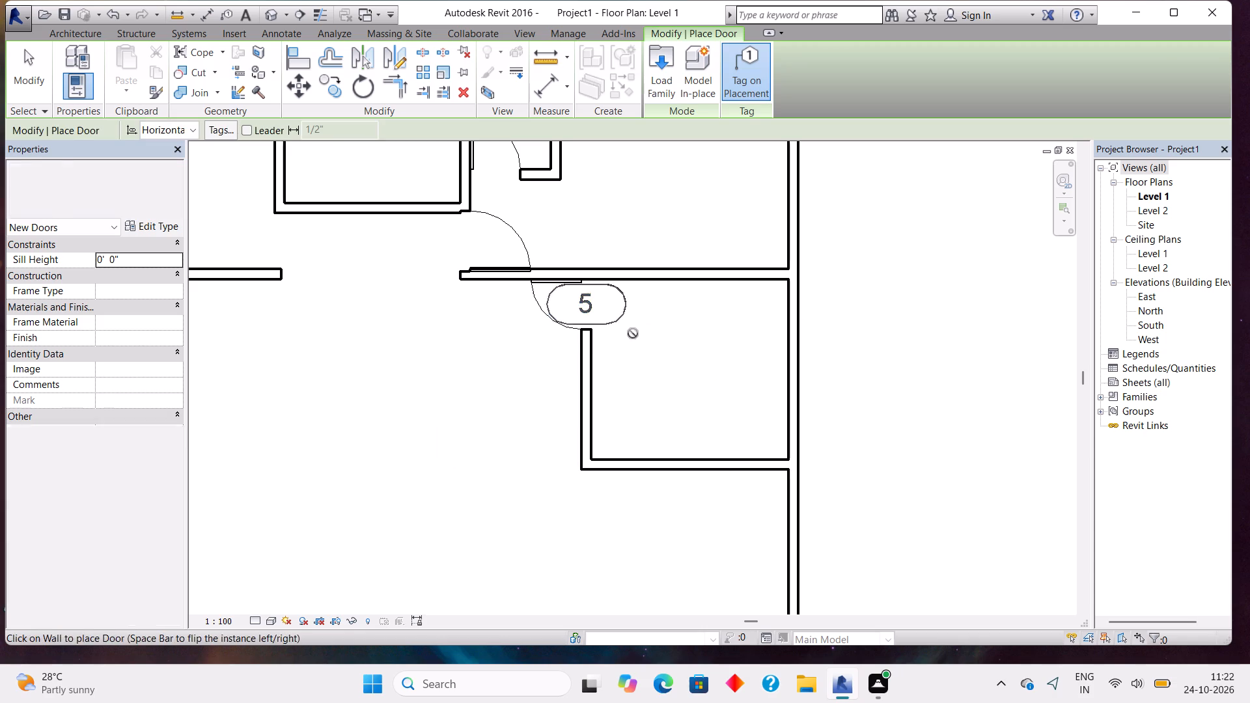
key("Escape")
left_click(623, 316)
key("Delete")
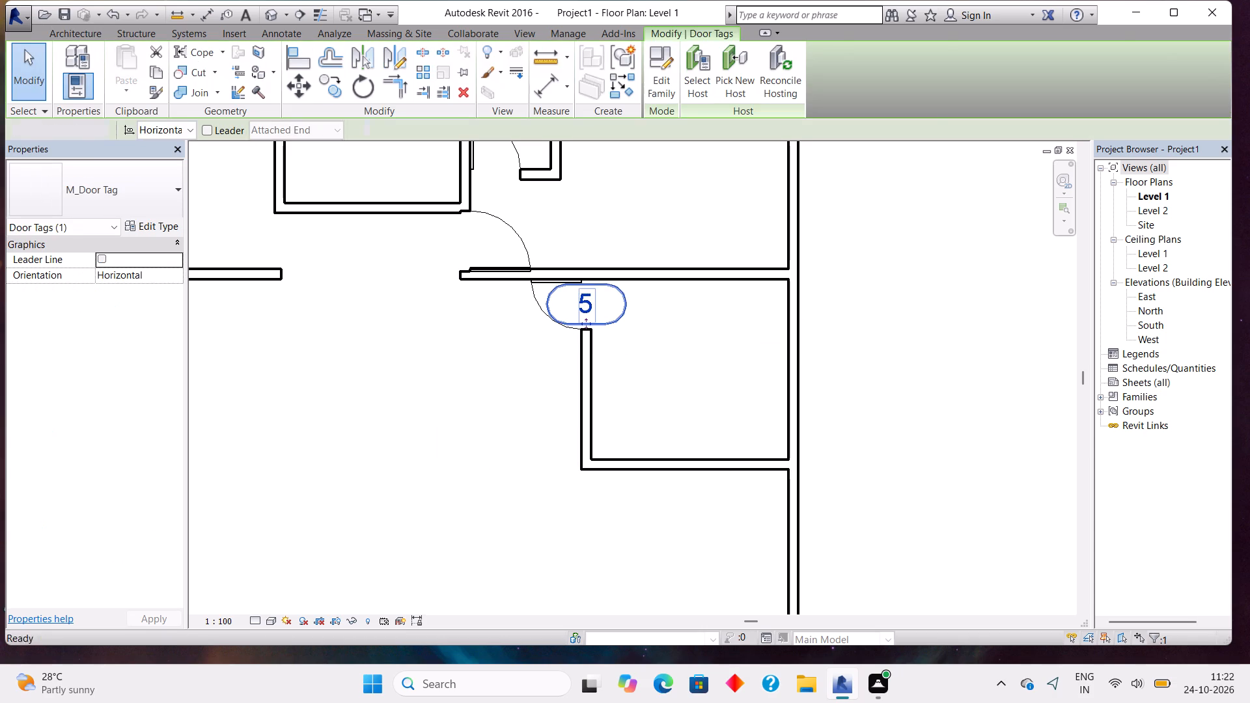
Draw a horizontal Generic - 150mm wall about 15' 9" long inward from the left exterior wall, about 12' 9" below the small lower-left room.
scroll(623, 316, "down", 3)
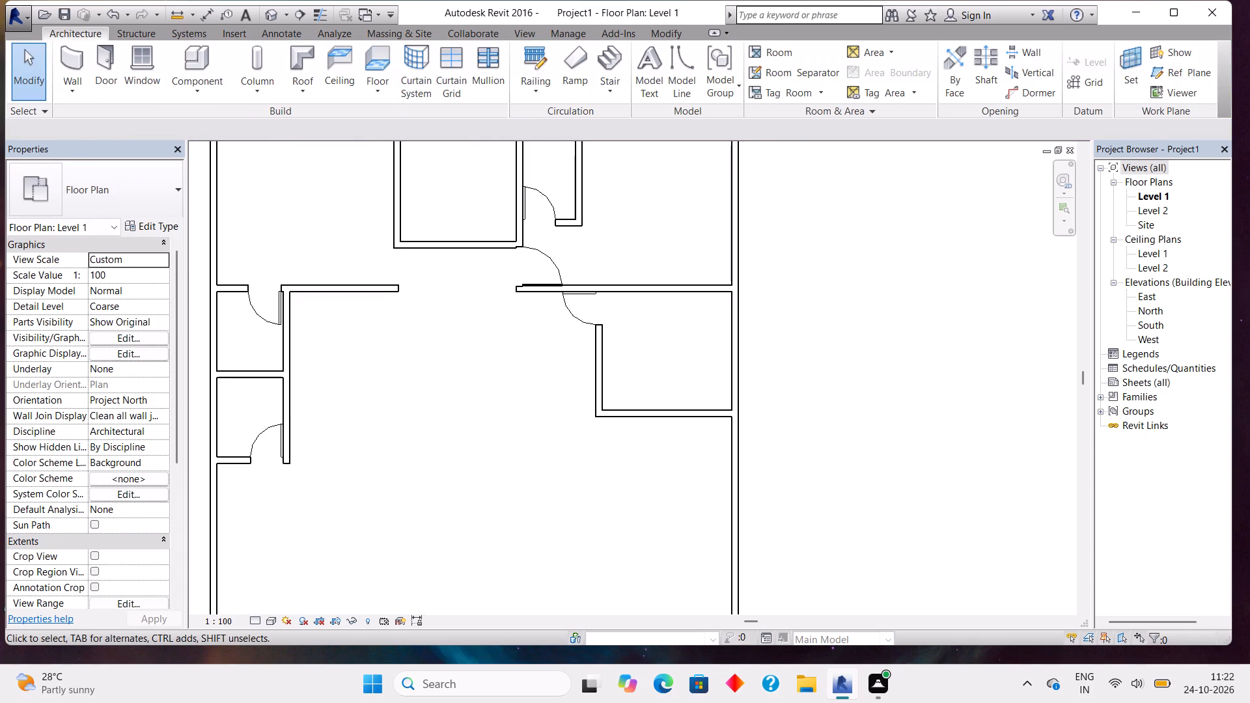
middle_click_drag(475, 465, 493, 422)
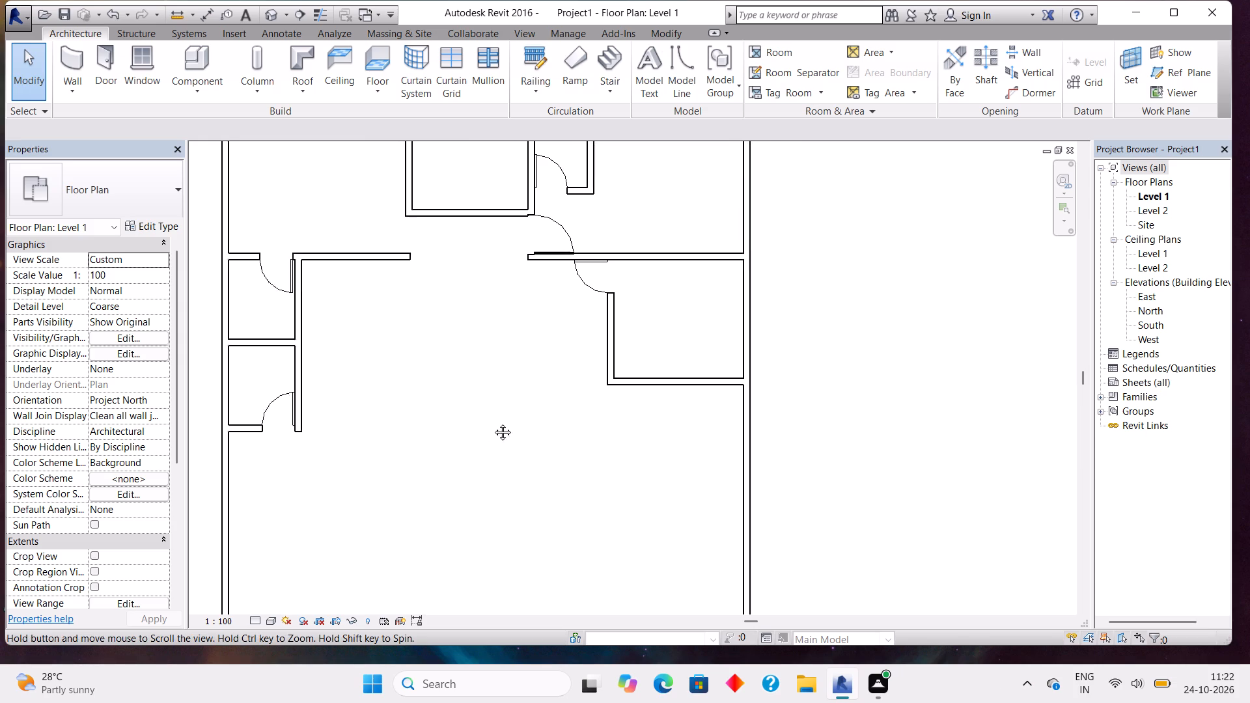
middle_click_drag(493, 422, 520, 394)
middle_click(520, 394)
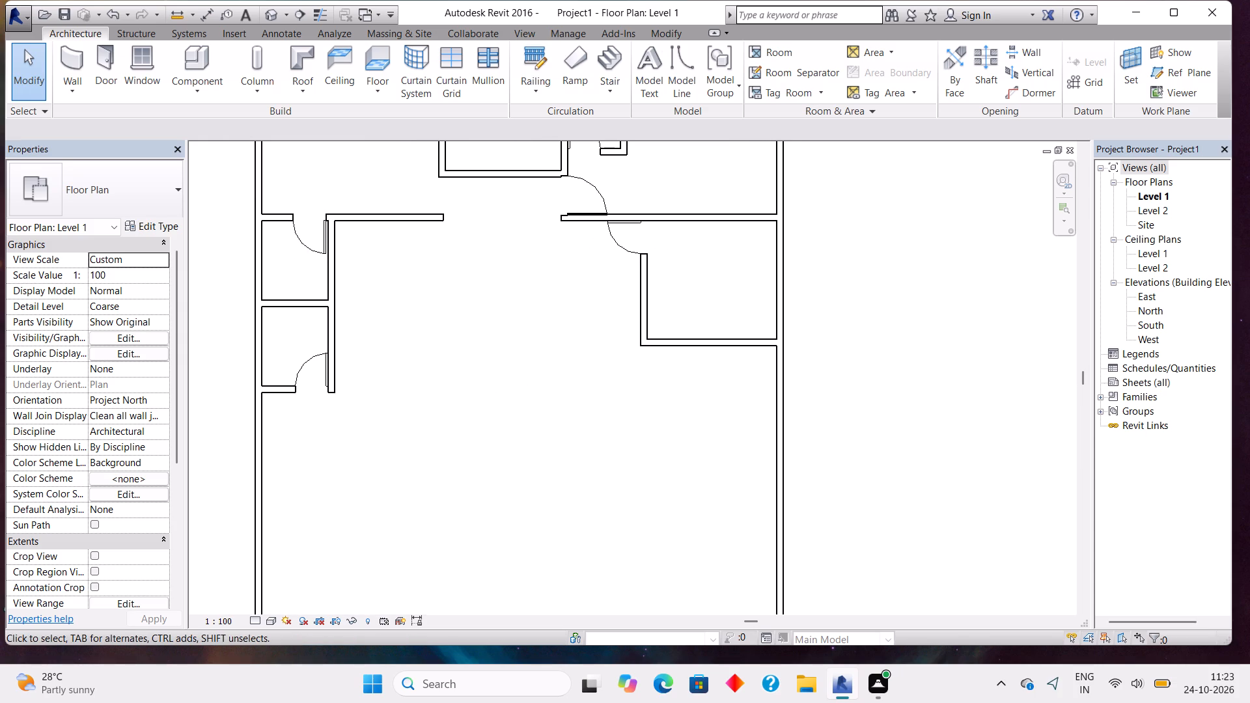
middle_click_drag(337, 544, 500, 406)
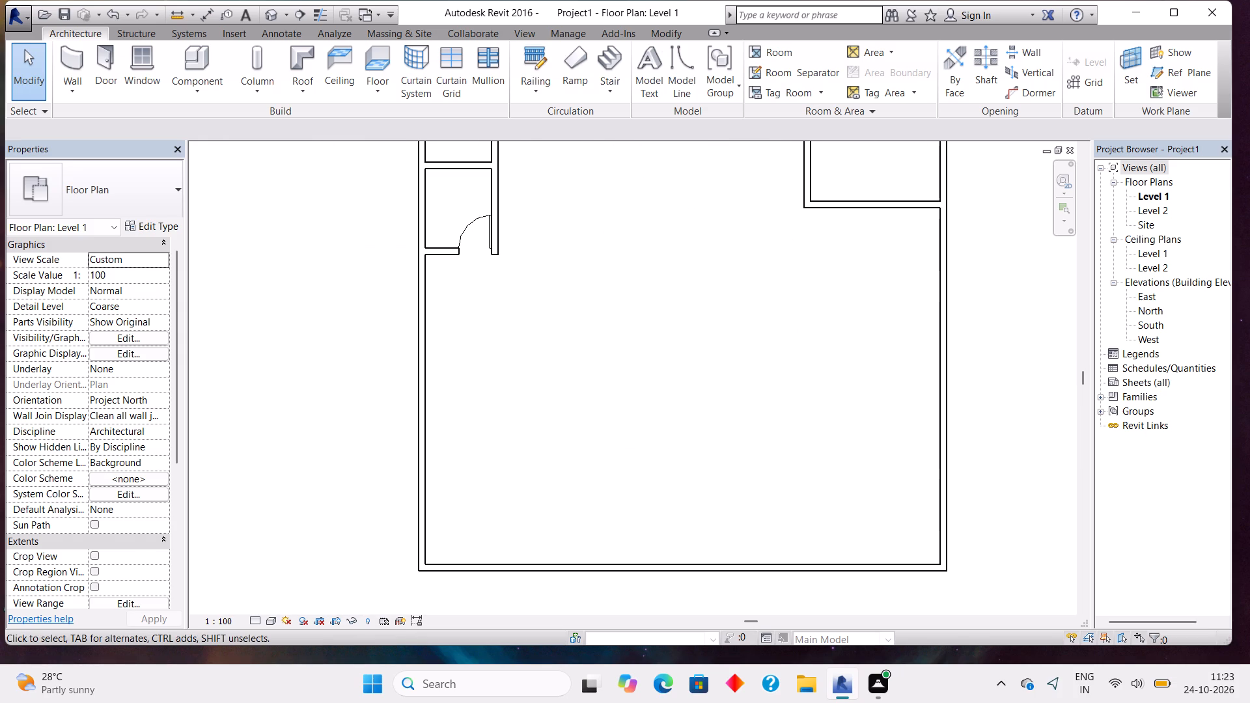
left_click(61, 52)
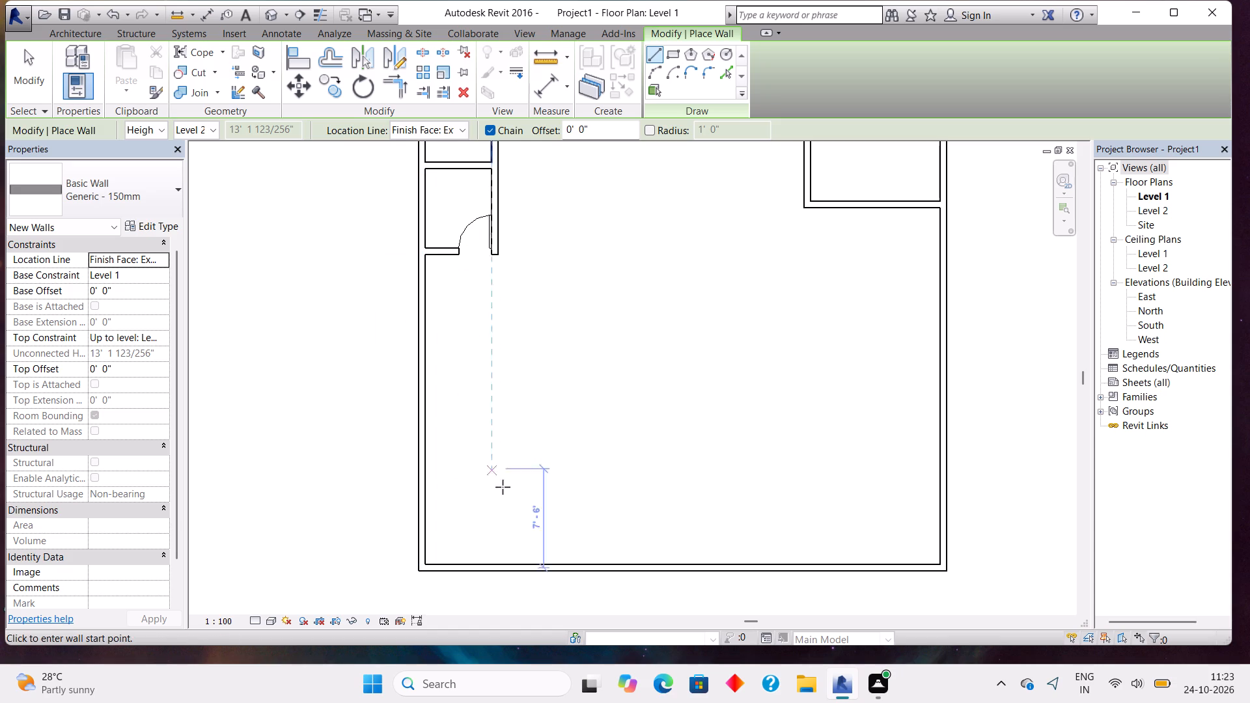
left_click(425, 416)
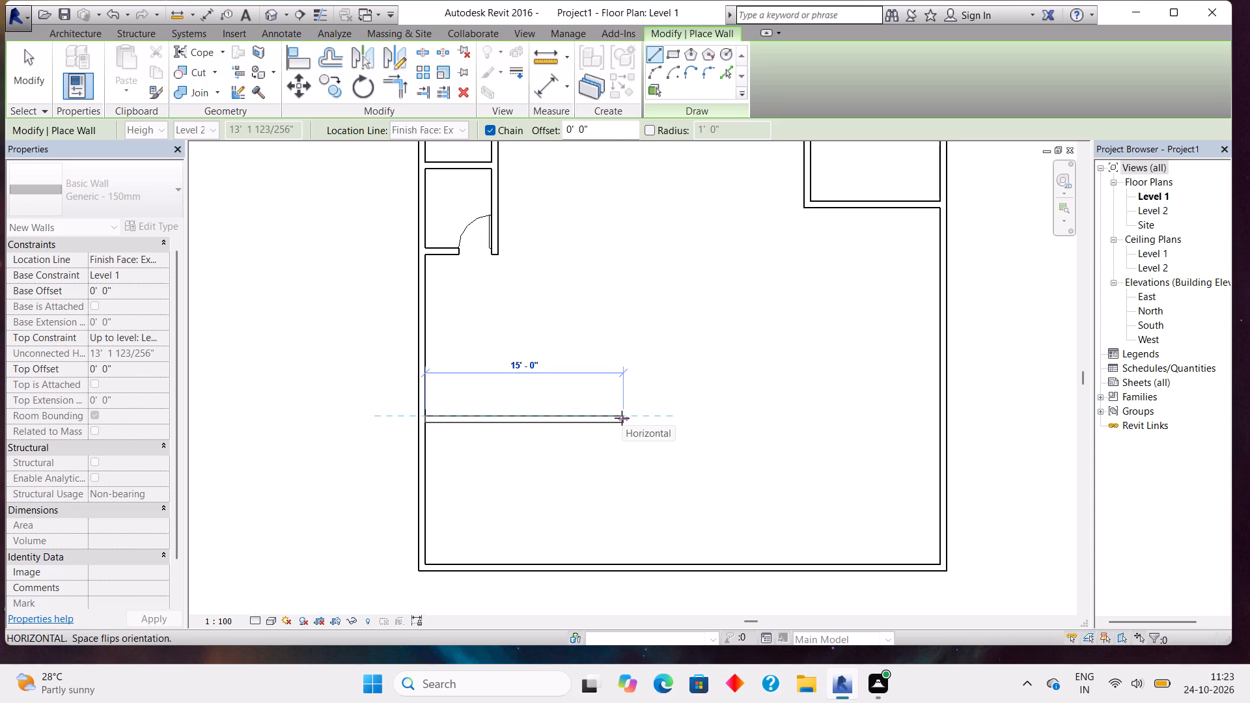
scroll(622, 418, "down", 5)
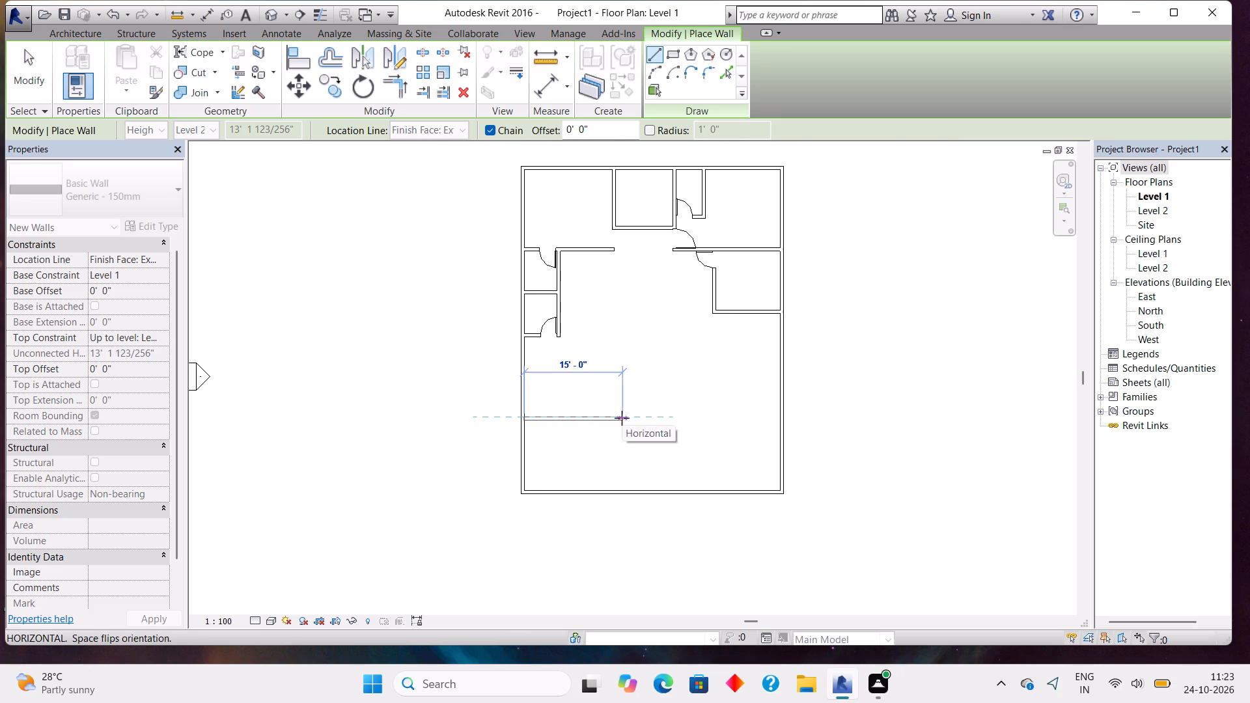
scroll(622, 418, "up", 7)
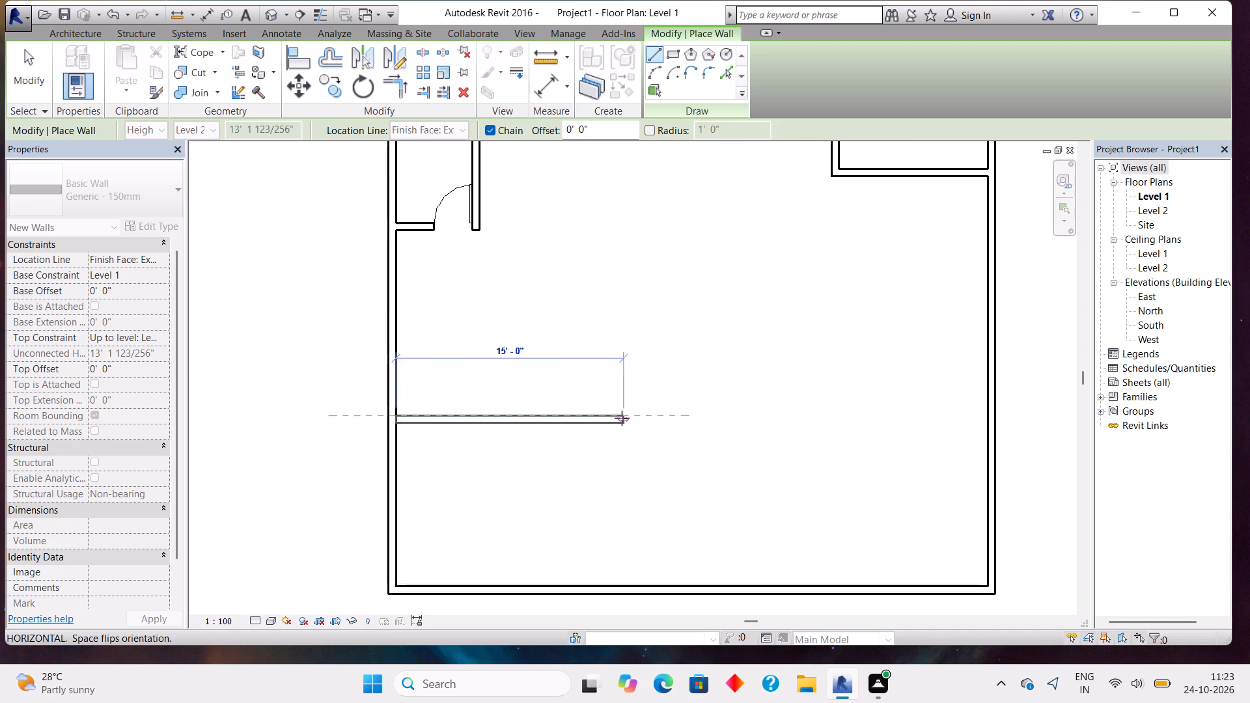
scroll(622, 418, "up", 4)
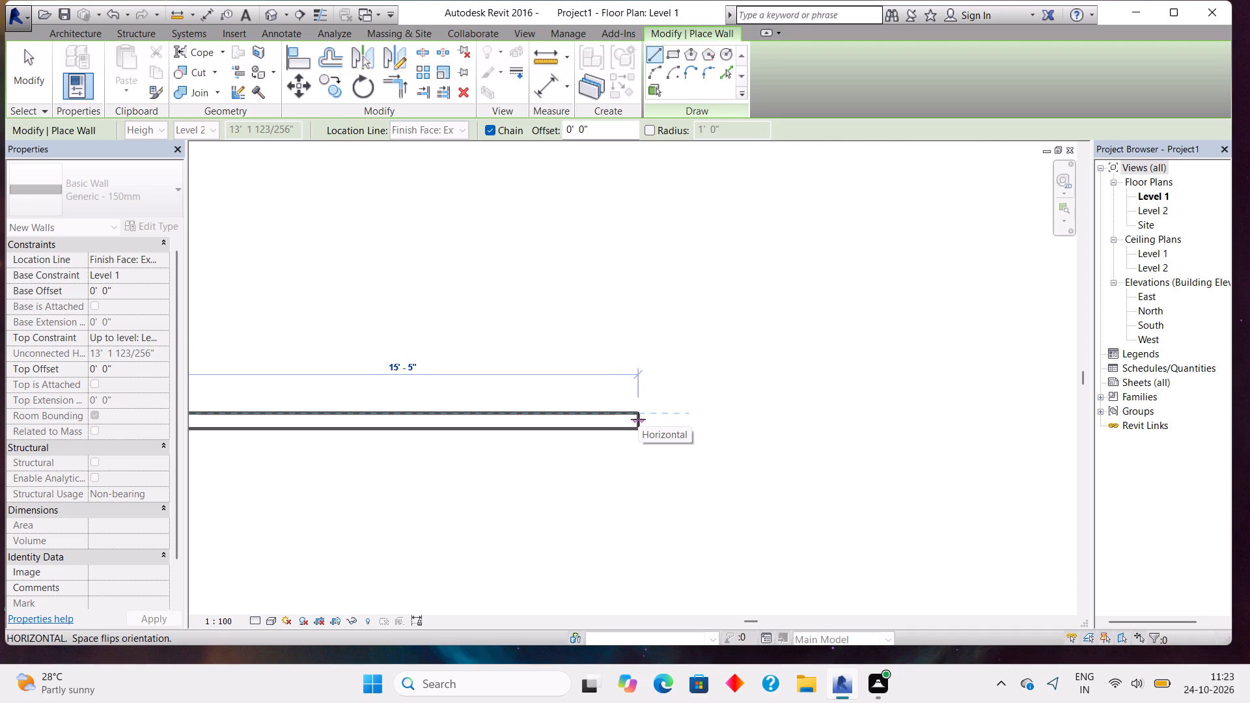
left_click(642, 421)
scroll(643, 421, "down", 3)
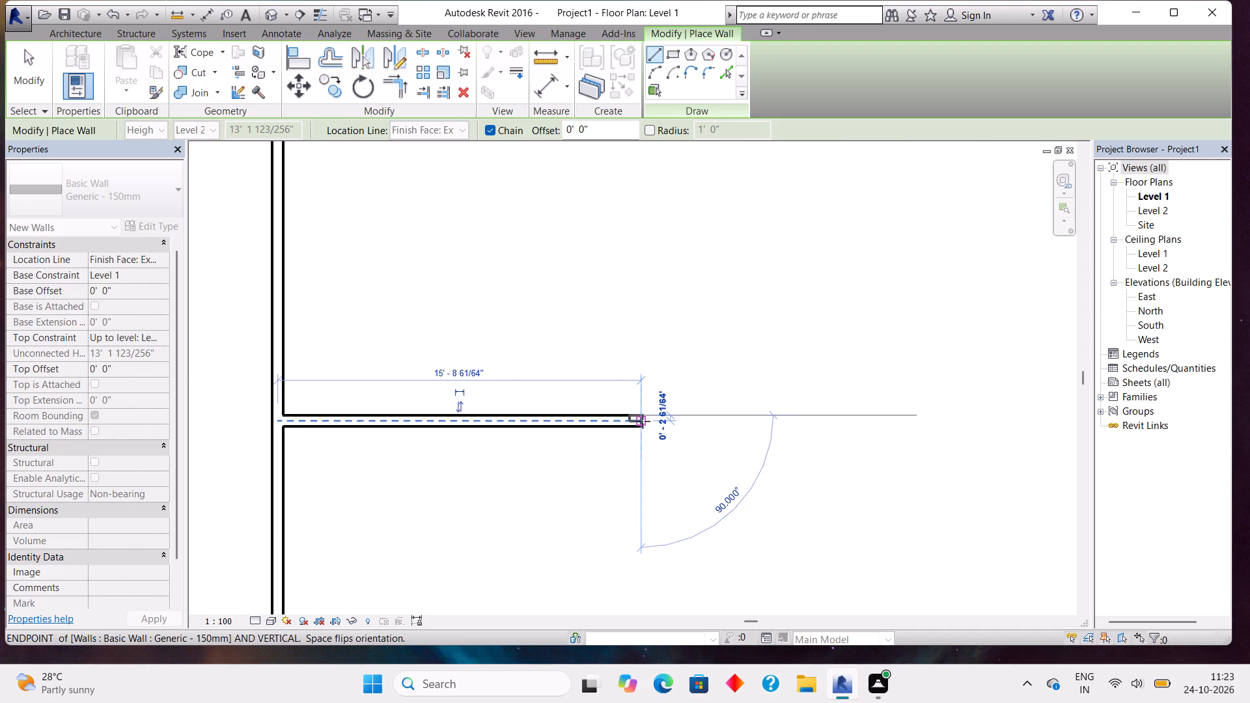
scroll(643, 421, "down", 6)
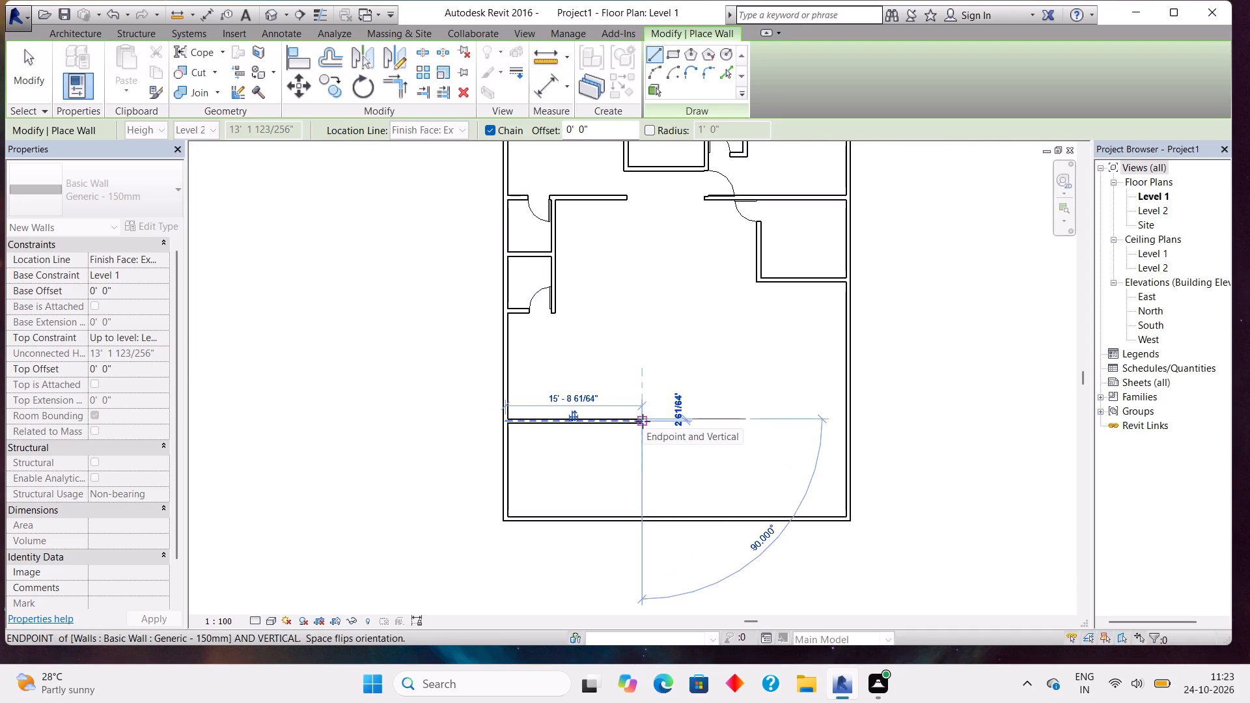
key("Escape")
key("Escape")
Nudge the new horizontal wall upward 8' 6", to about 4' 3" from the small room's lower wall.
left_click(627, 422)
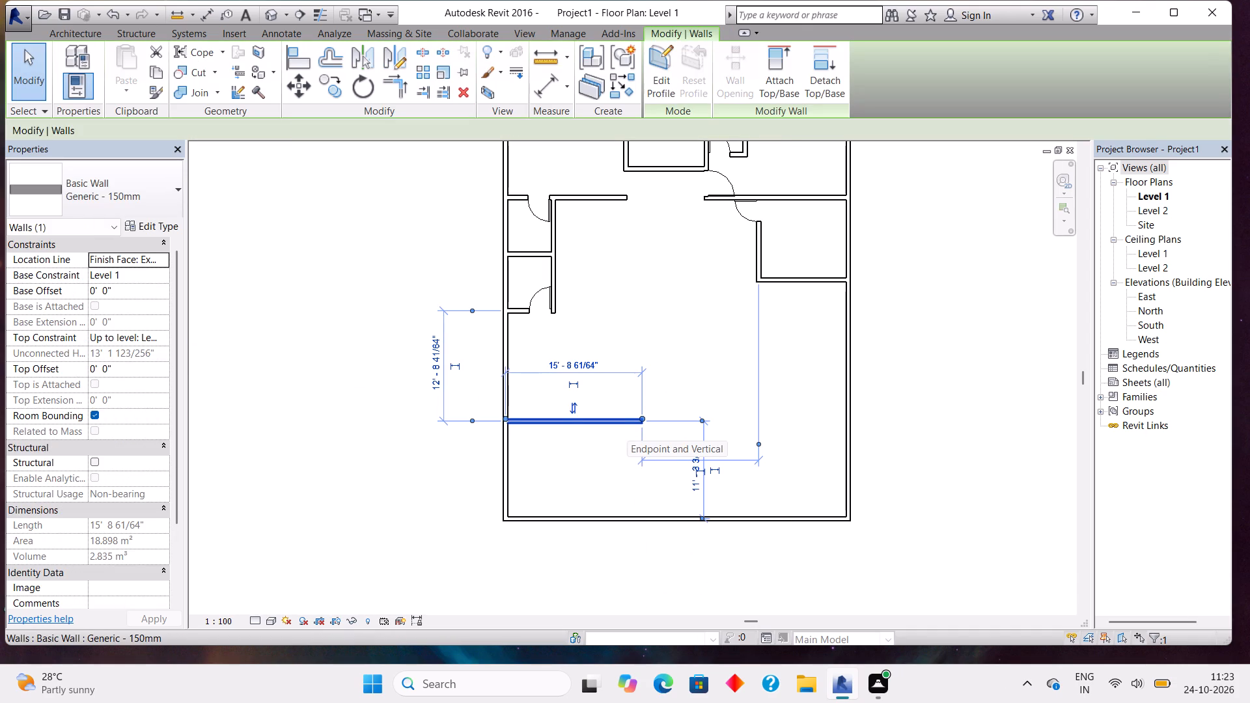
key("Up")
key("Up")
key("Up")
key("Up")
key("Up")
key("Up")
key("Up")
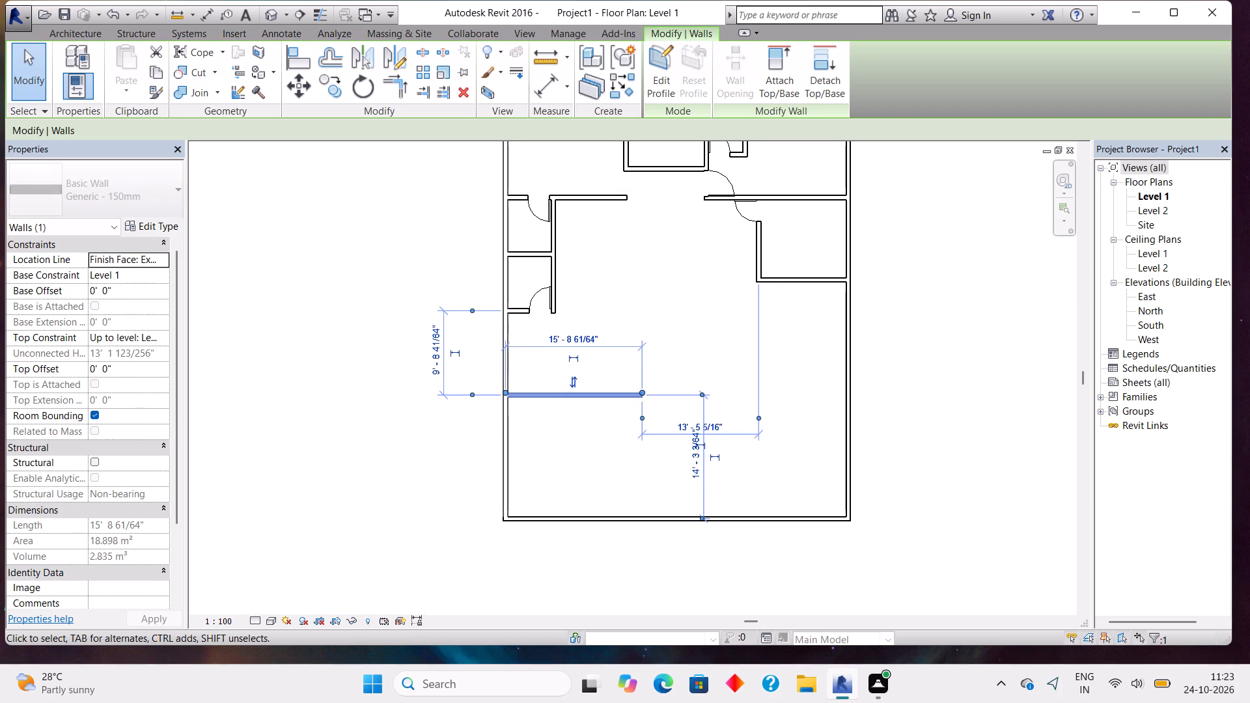
key("Up")
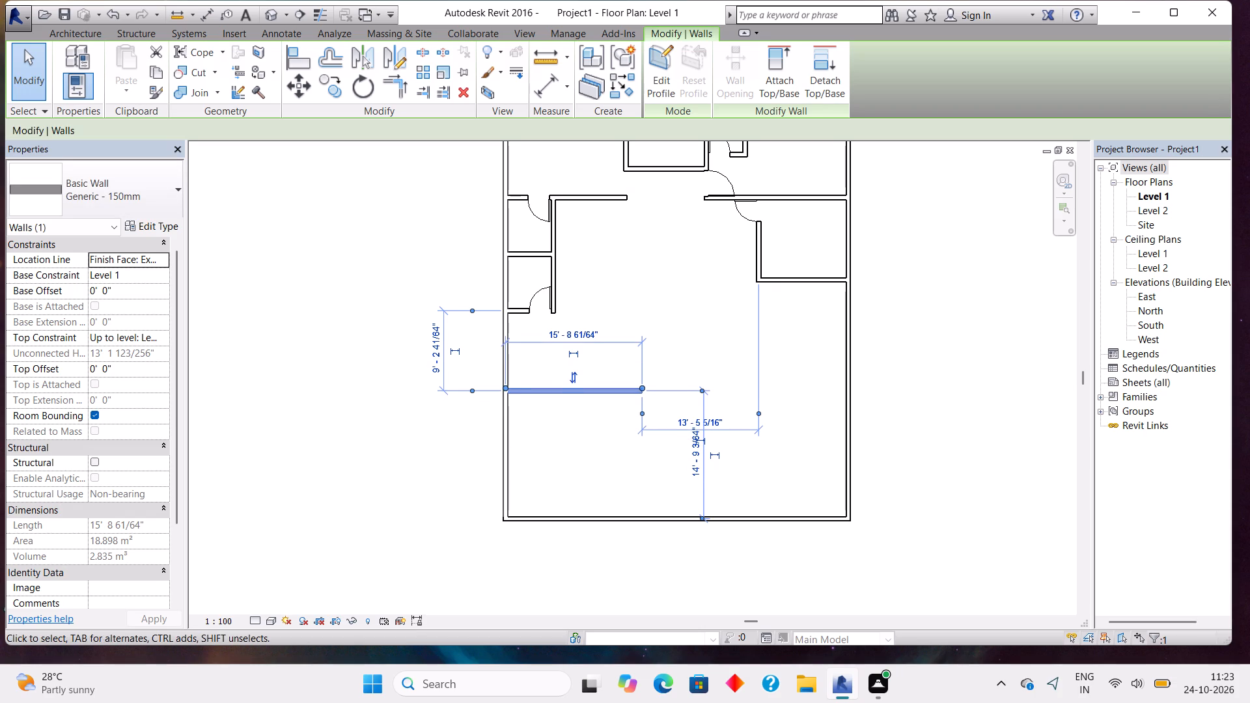
key("Up")
key("Up")
key("Up")
key("Up")
key("Up")
key("Up")
key("Up")
key("Up")
key("Up")
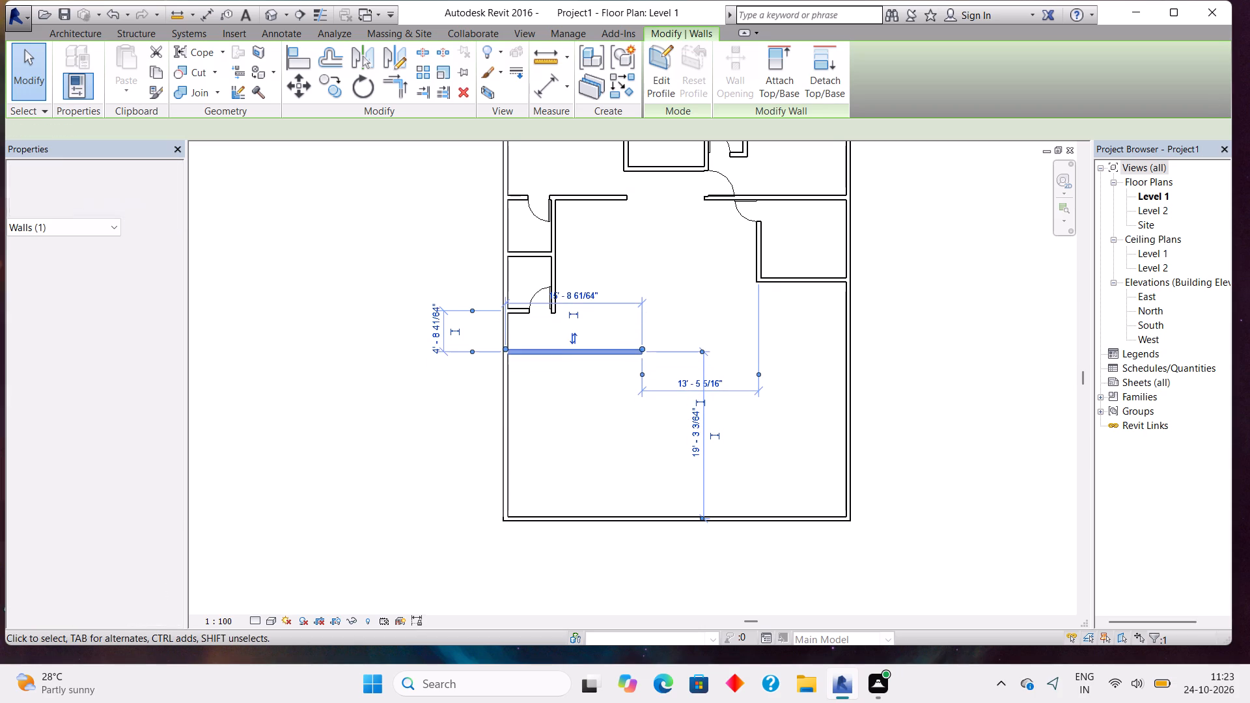
key("Escape")
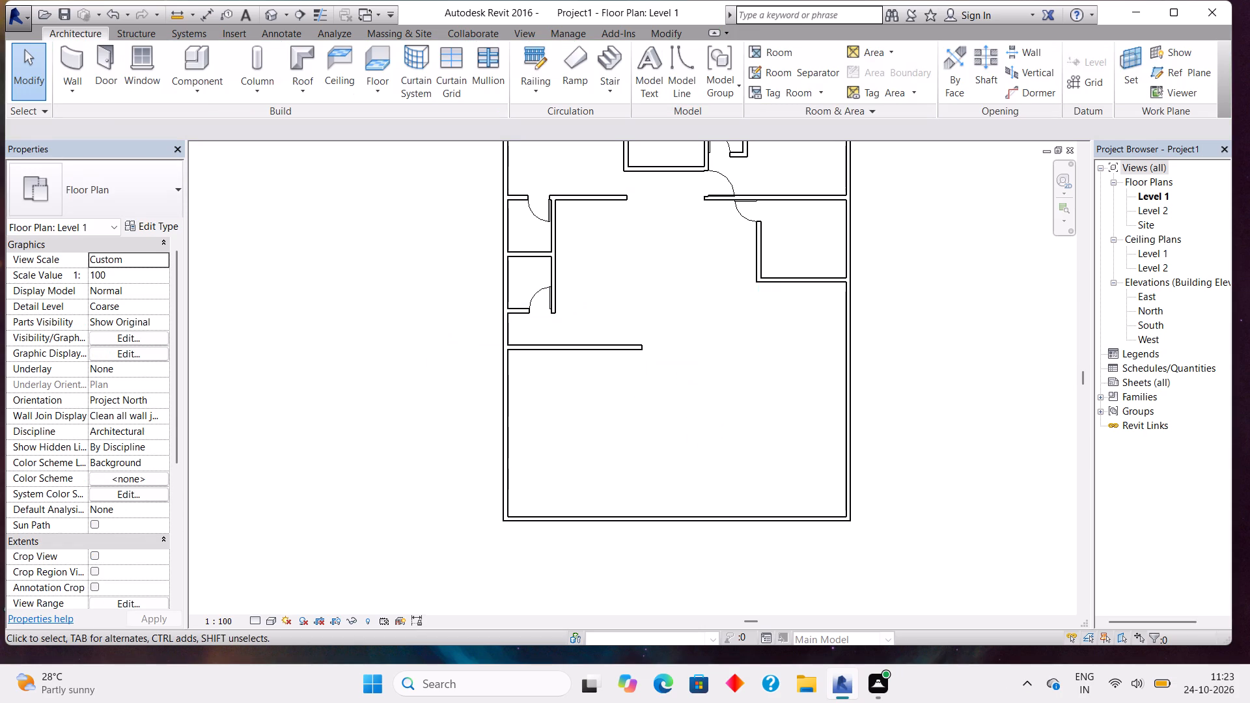
Measure the clear distance between the new horizontal wall and the bottom exterior wall.
left_click(75, 50)
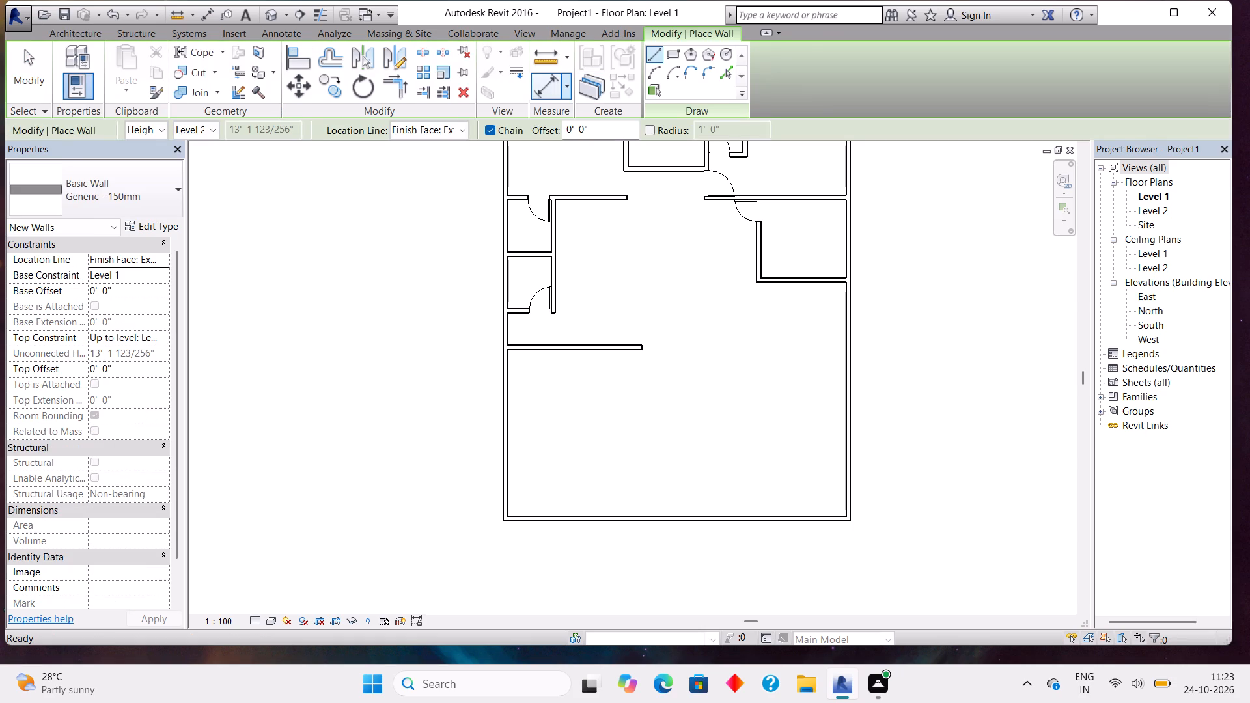
left_click(542, 92)
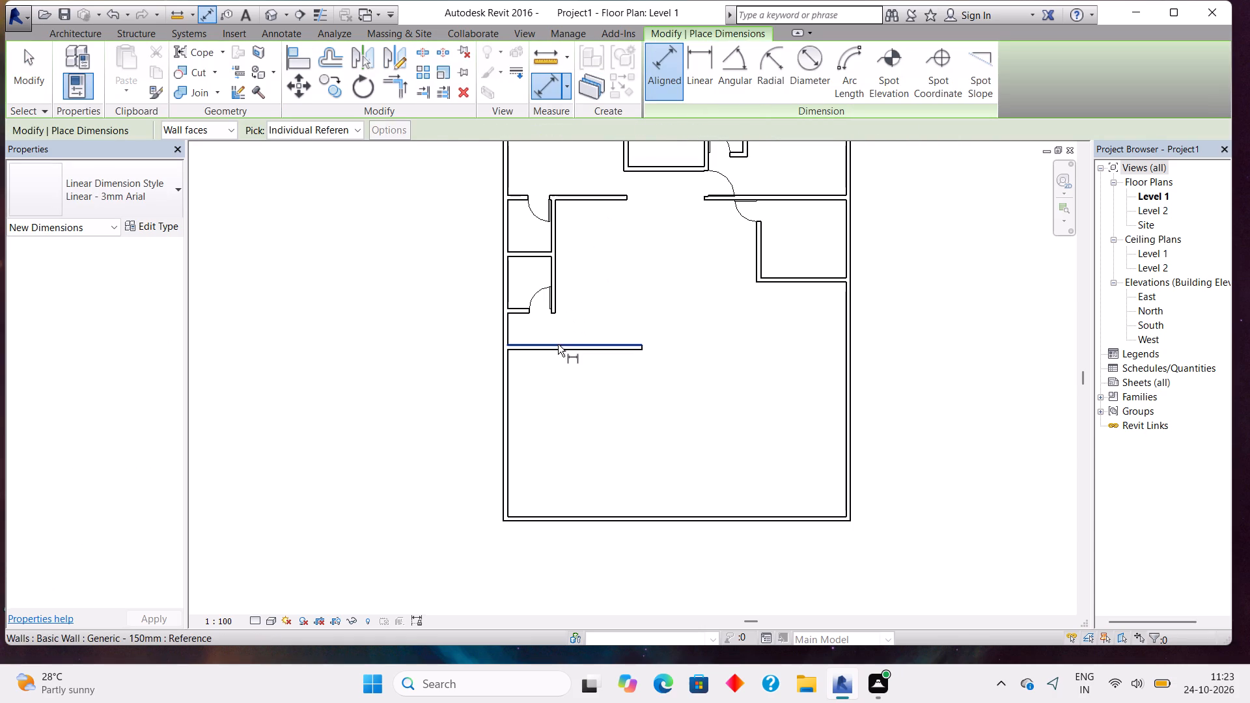
left_click(559, 348)
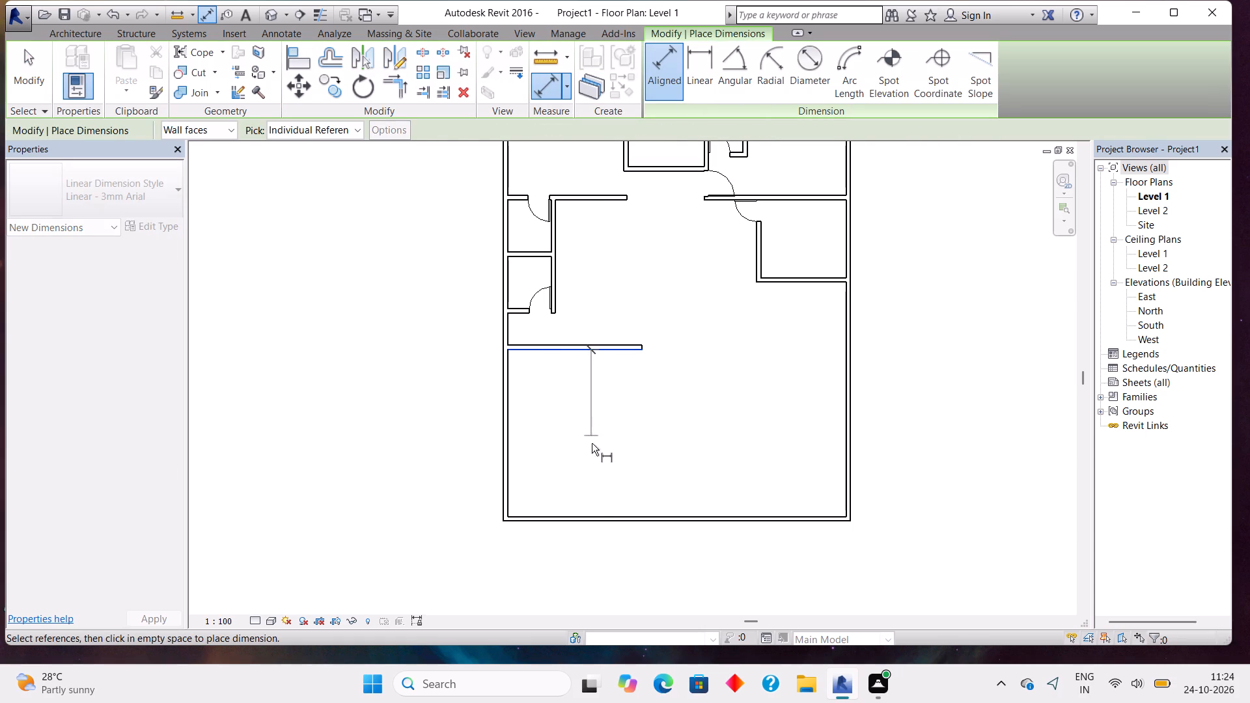
left_click(568, 514)
scroll(568, 514, "up", 6)
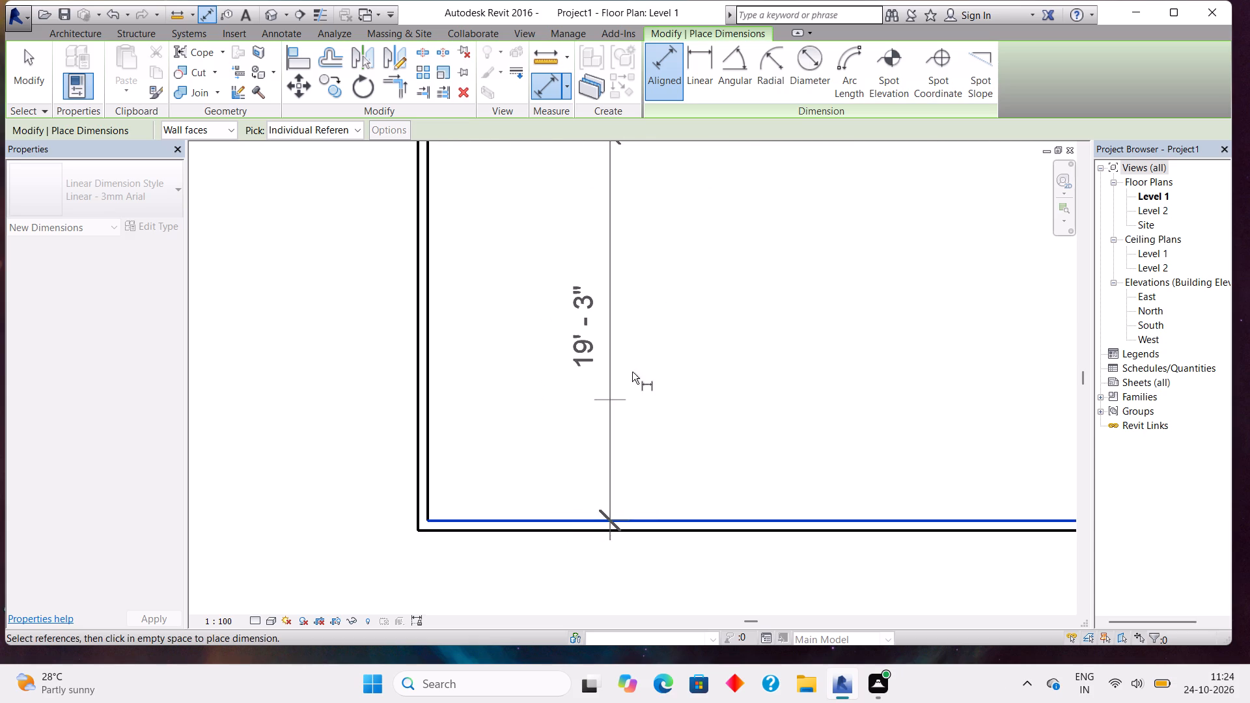
scroll(608, 260, "down", 6)
middle_click_drag(609, 247, 612, 305)
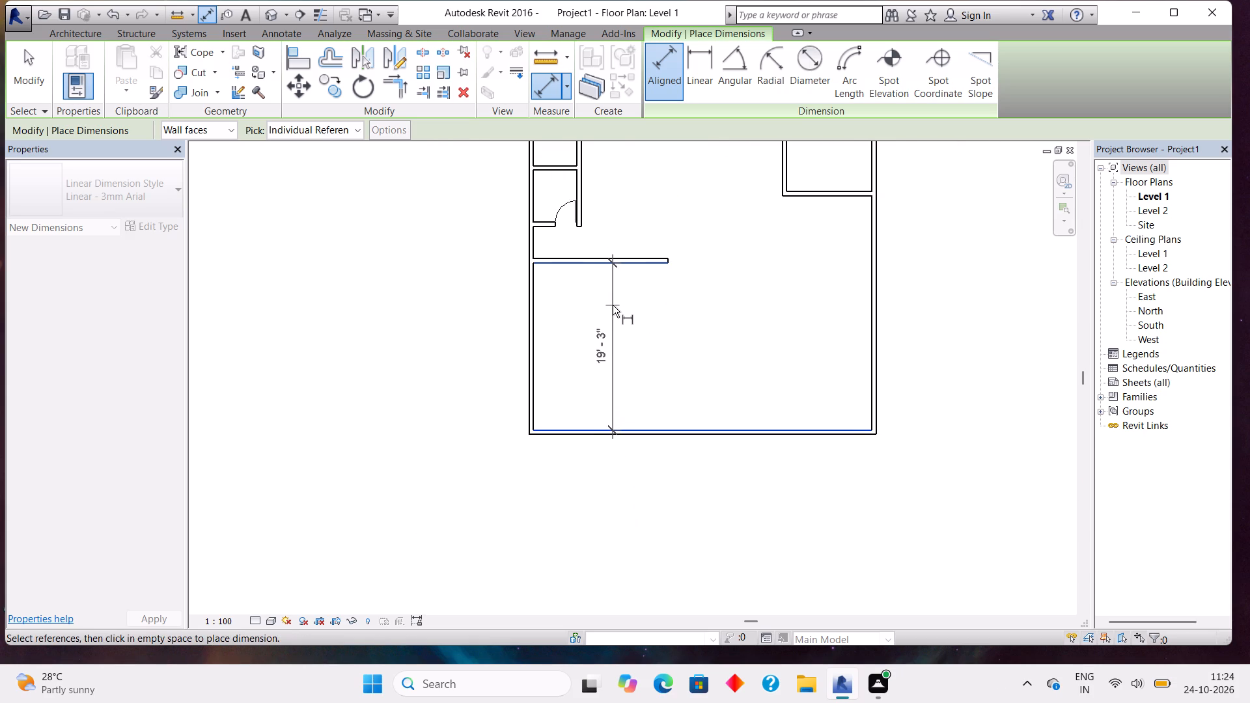
key("Escape")
key("Escape")
Nudge the new horizontal wall 2 feet down toward the bottom exterior wall.
left_click(600, 338)
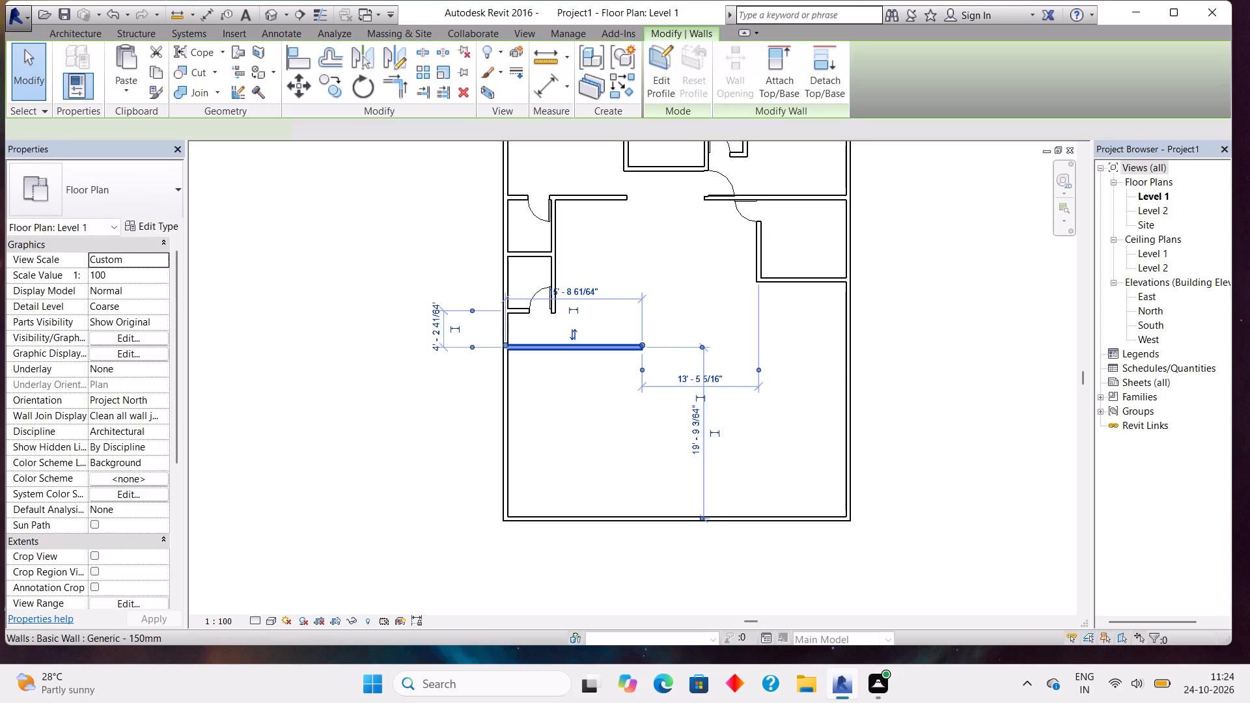
key("Down")
key("Down")
key("Down")
key("Down")
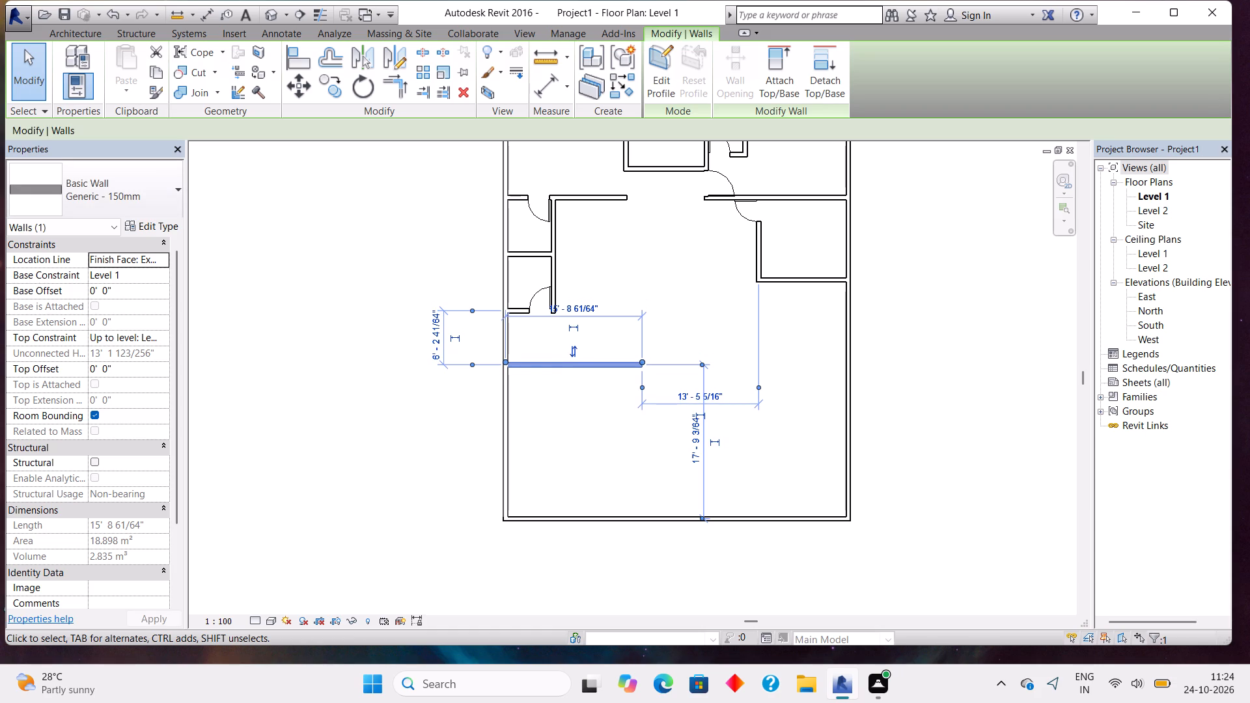
Skip saving the project and check the clear distance between the new horizontal wall and the bottom exterior wall.
left_click(547, 97)
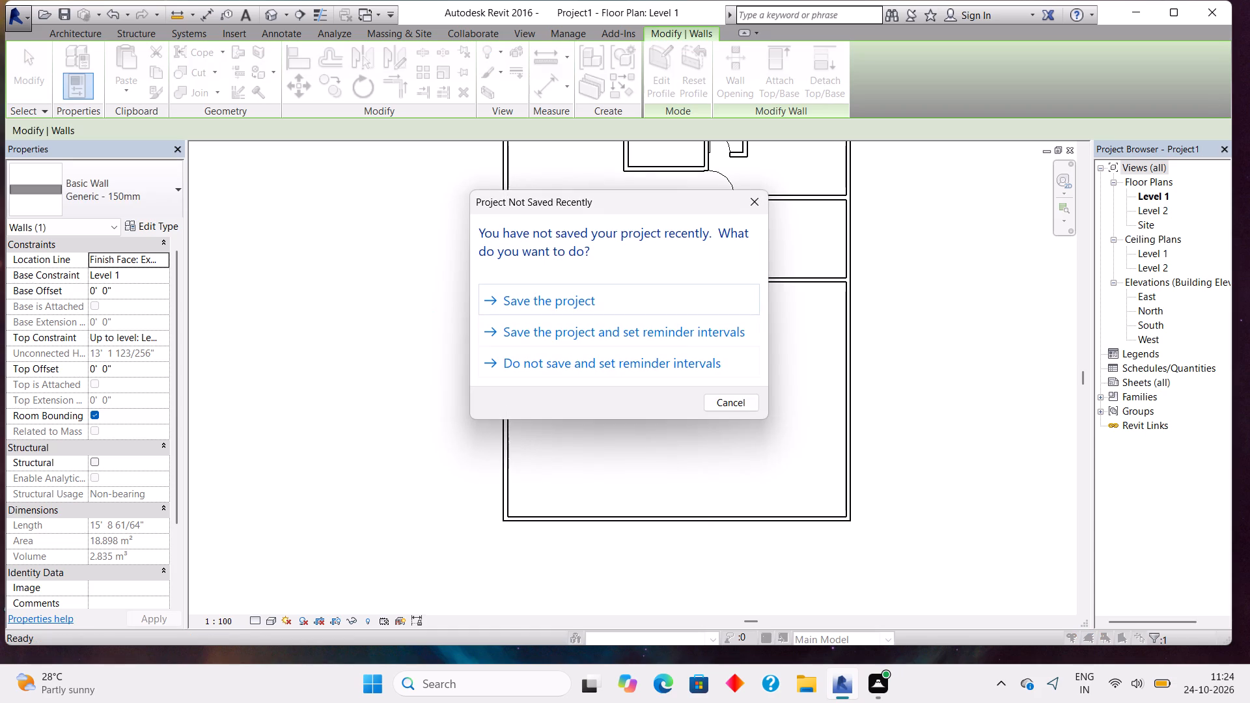
left_click(742, 201)
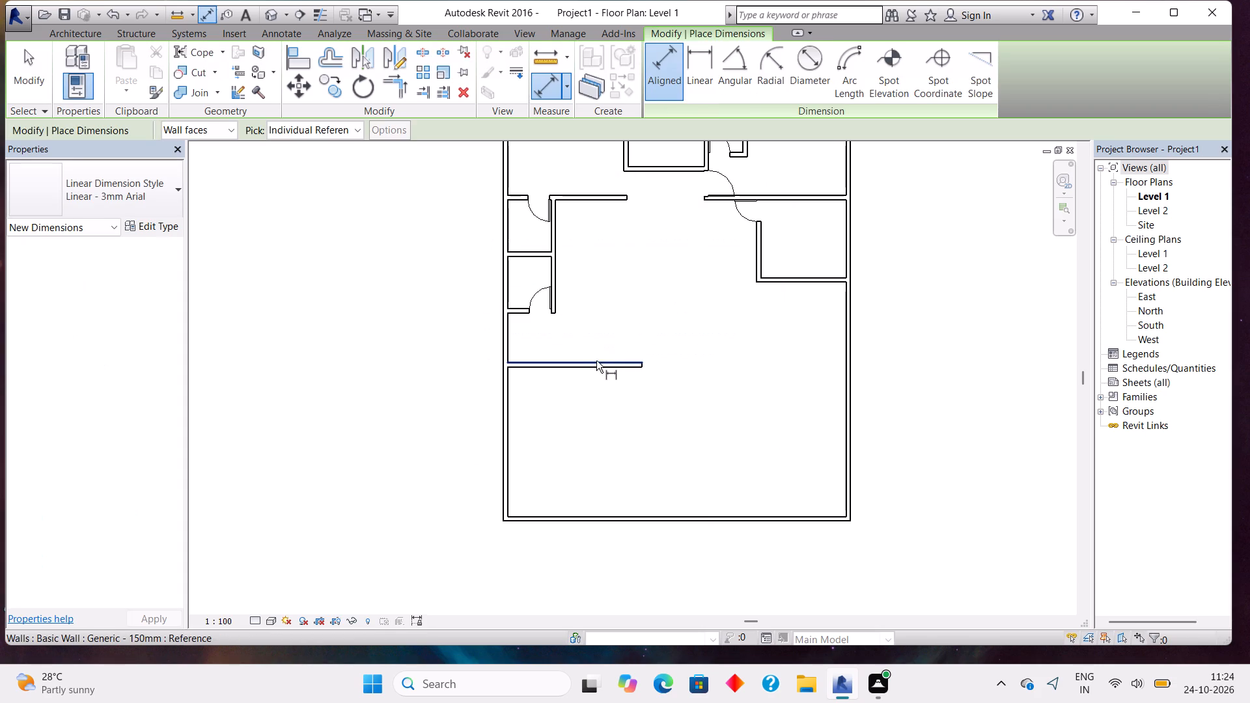
left_click(594, 366)
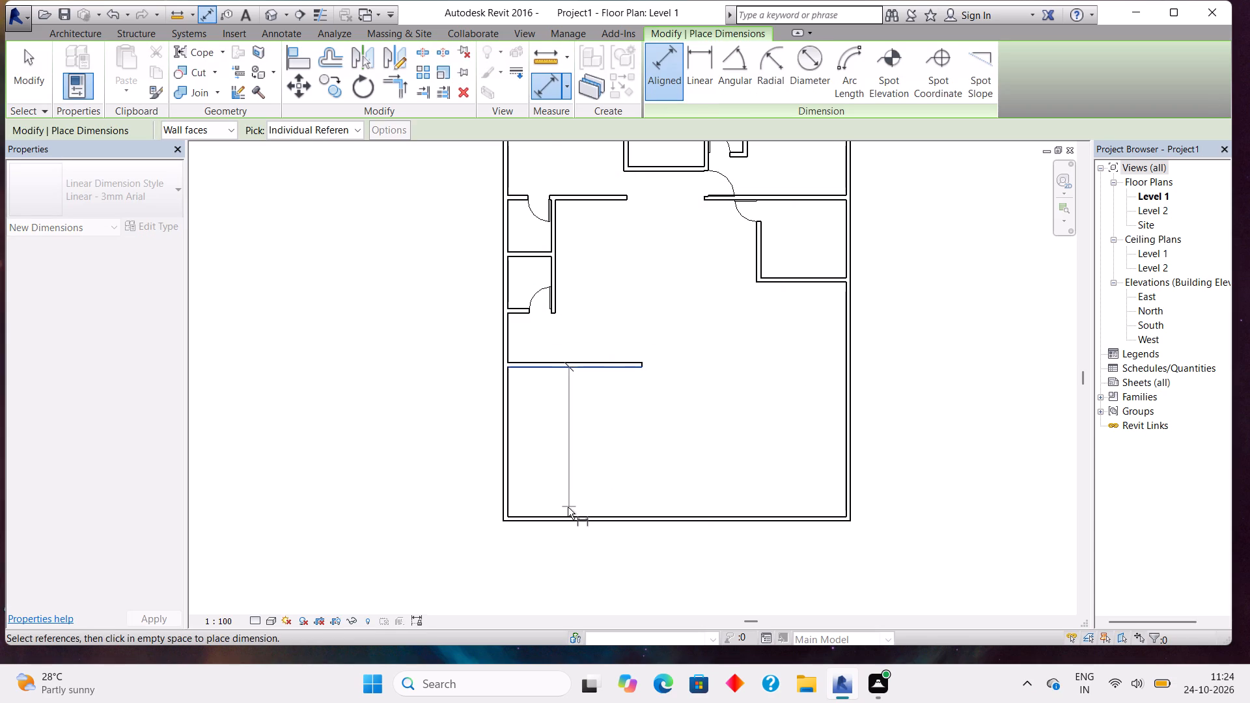
scroll(568, 507, "up", 6)
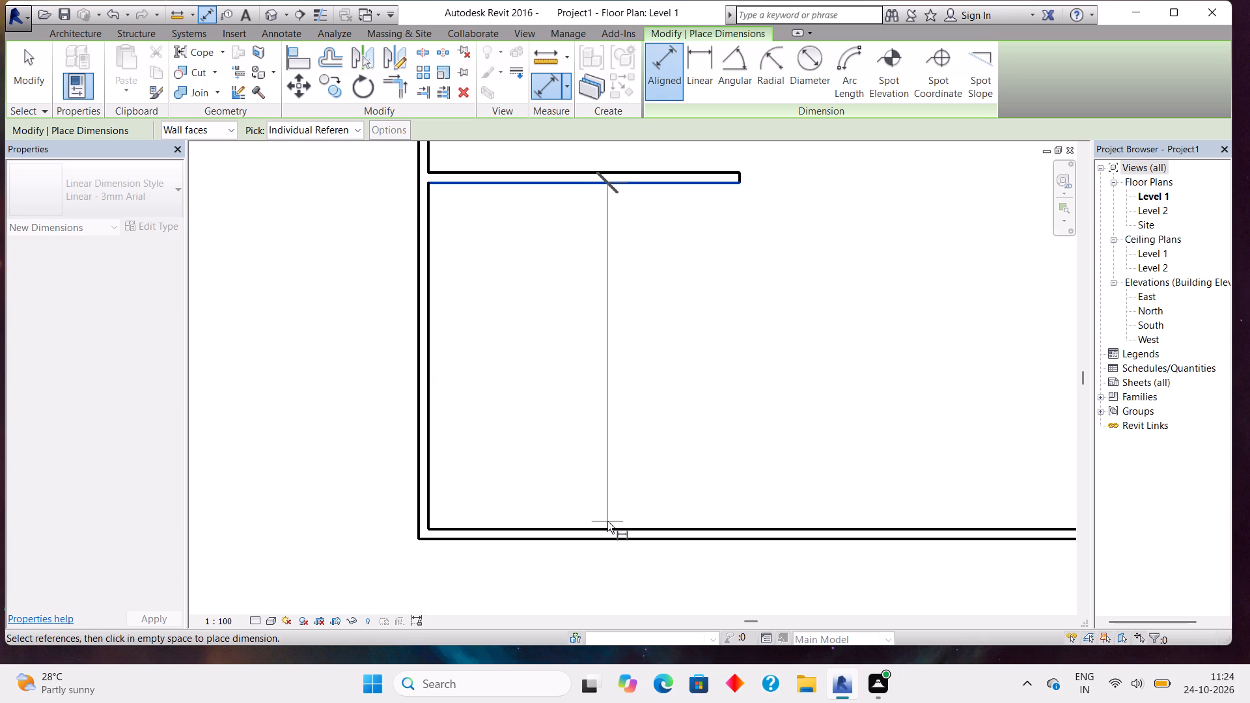
left_click(604, 525)
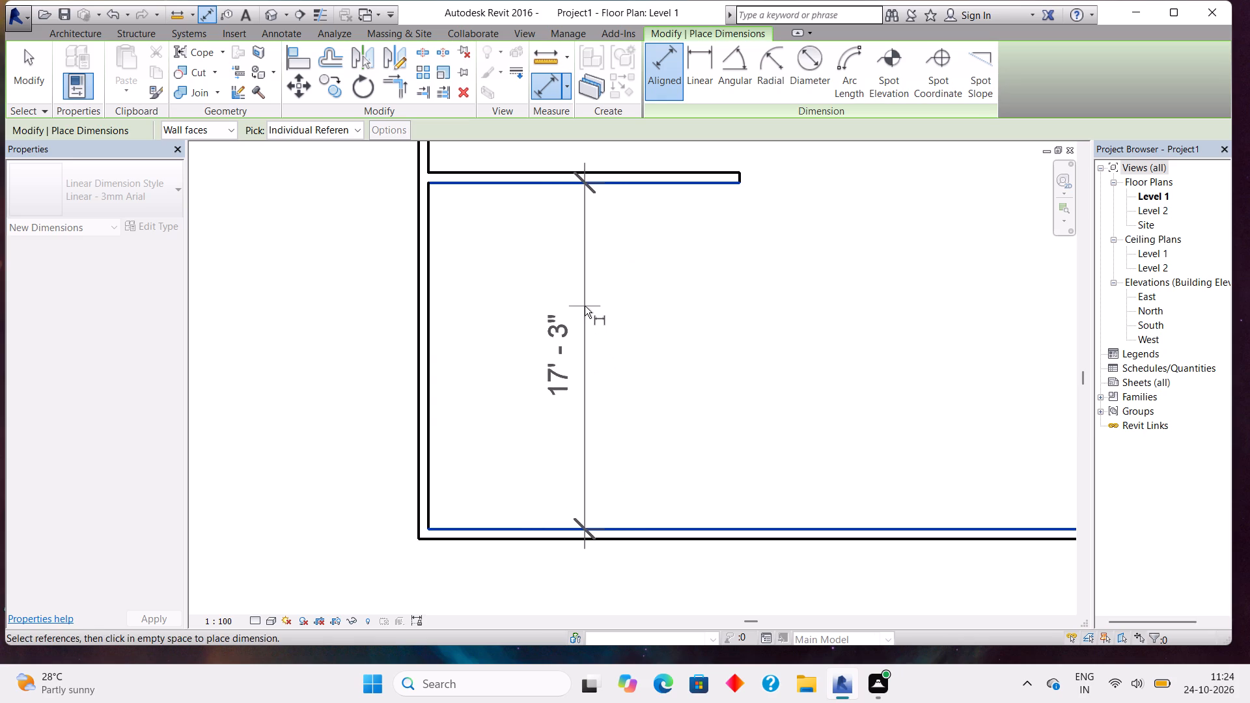
scroll(585, 306, "down", 6)
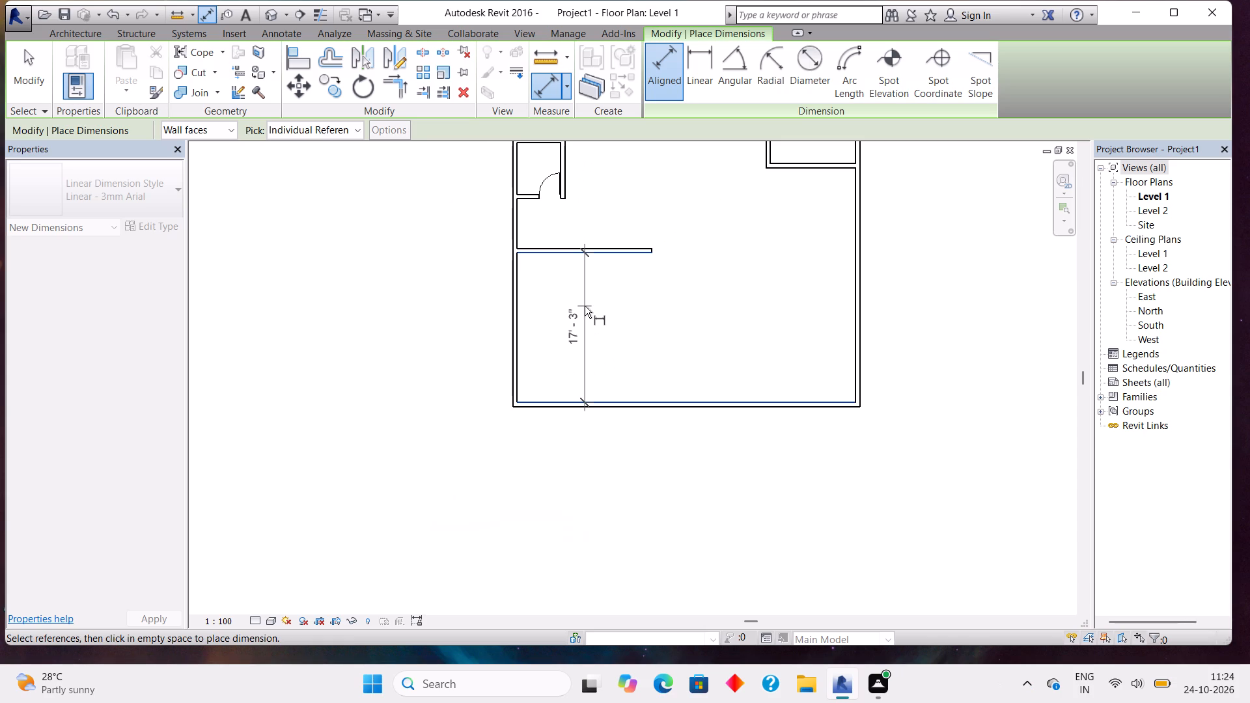
scroll(585, 306, "down", 2)
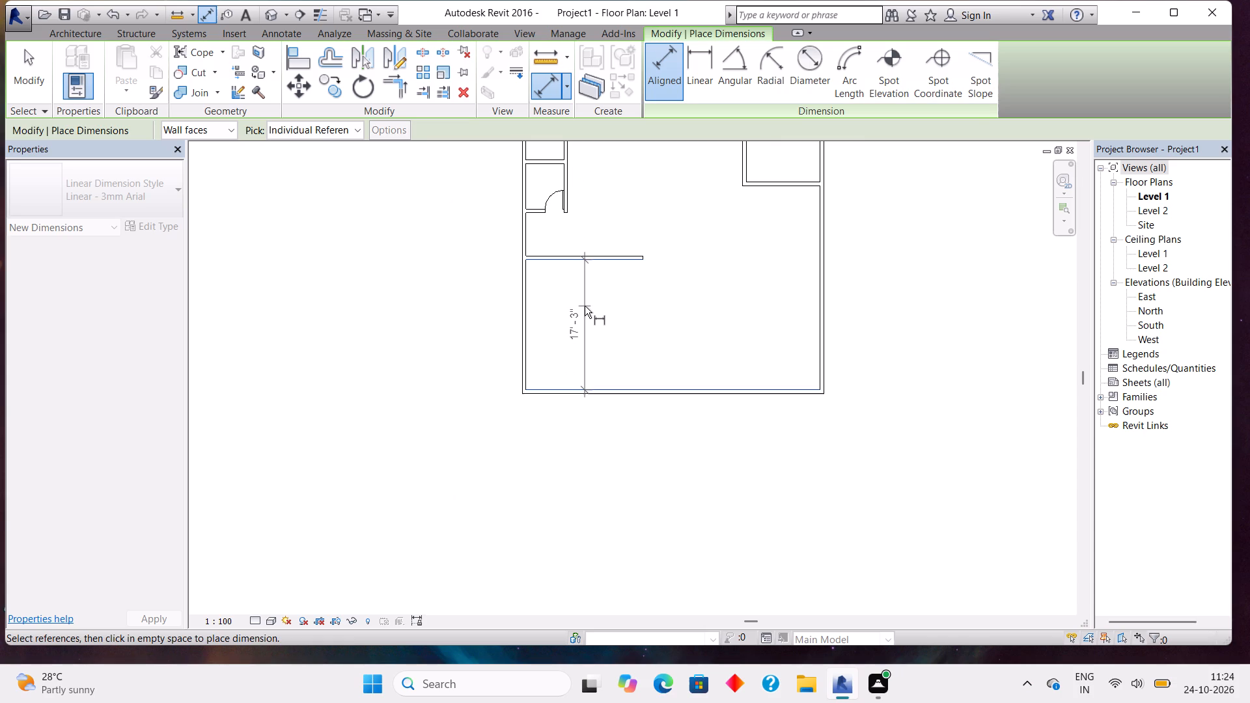
scroll(585, 306, "down", 1)
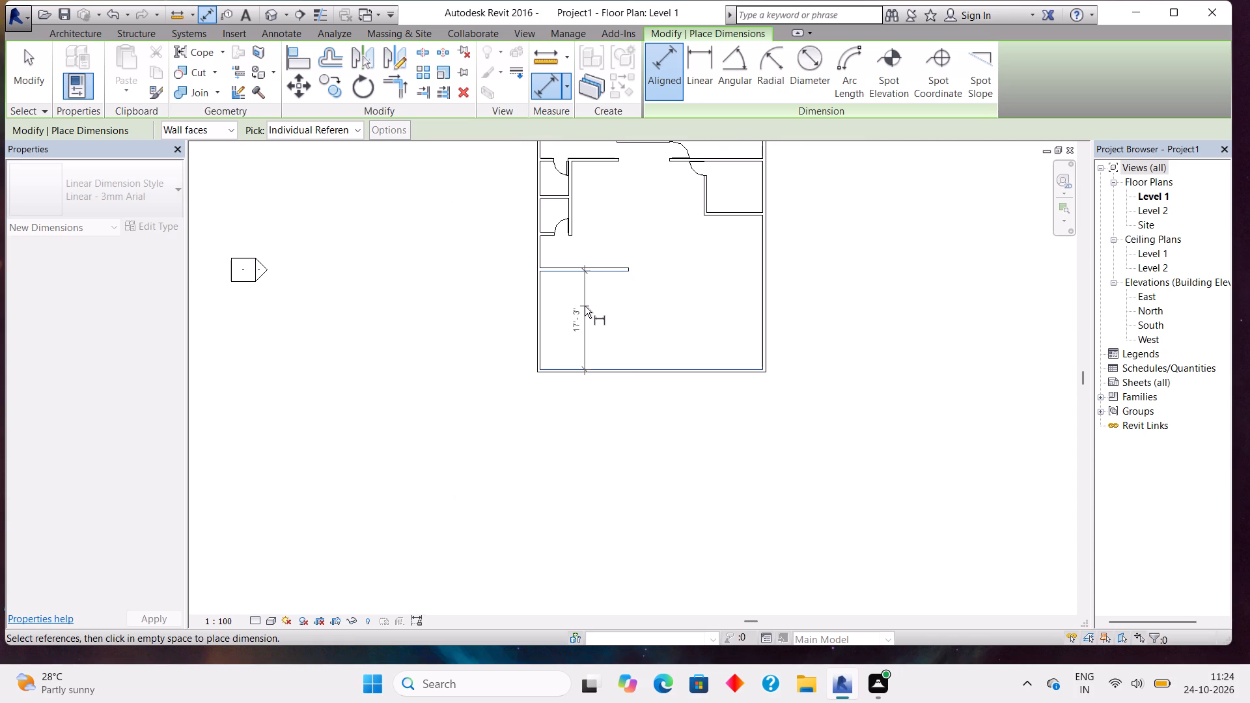
key("Escape")
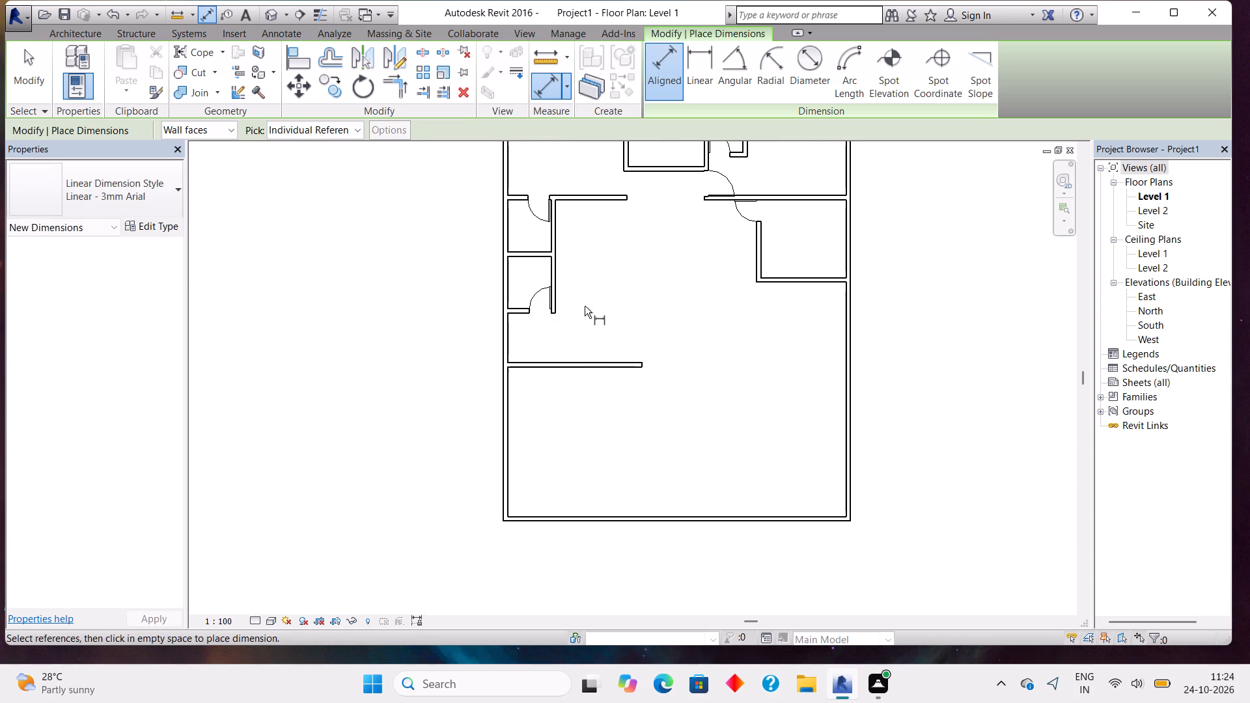
key("Escape")
Nudge the new horizontal wall 2' 6" down toward the bottom exterior wall.
left_click(572, 363)
key("Down")
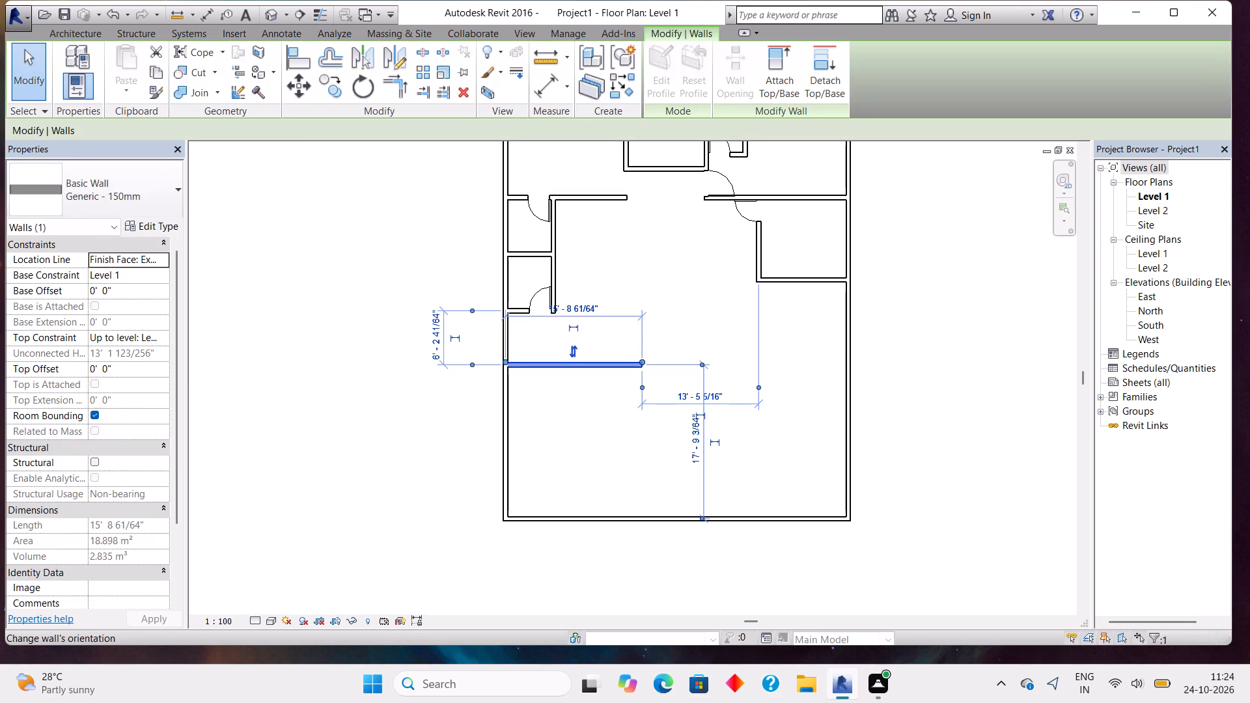
key("Down")
key("Down")
key("Down")
key("Down")
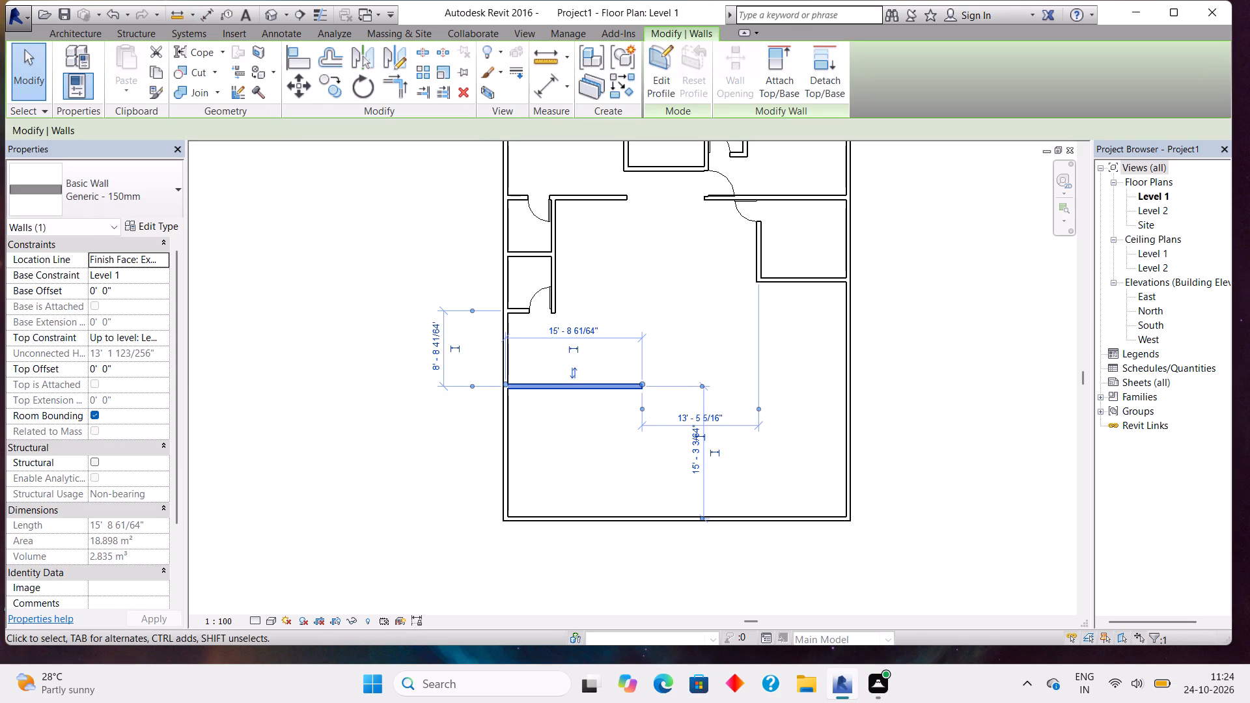
Measure the clear distance between the new horizontal wall and the bottom exterior wall.
scroll(602, 408, "up", 3)
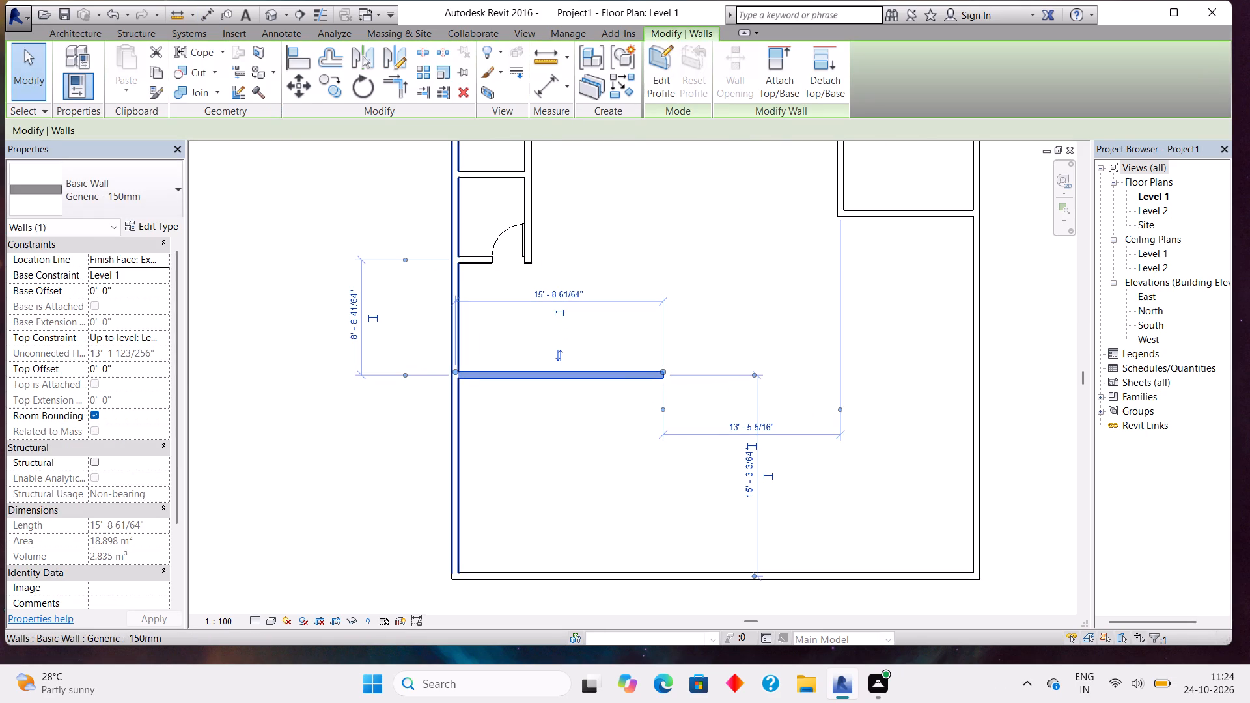
left_click(544, 89)
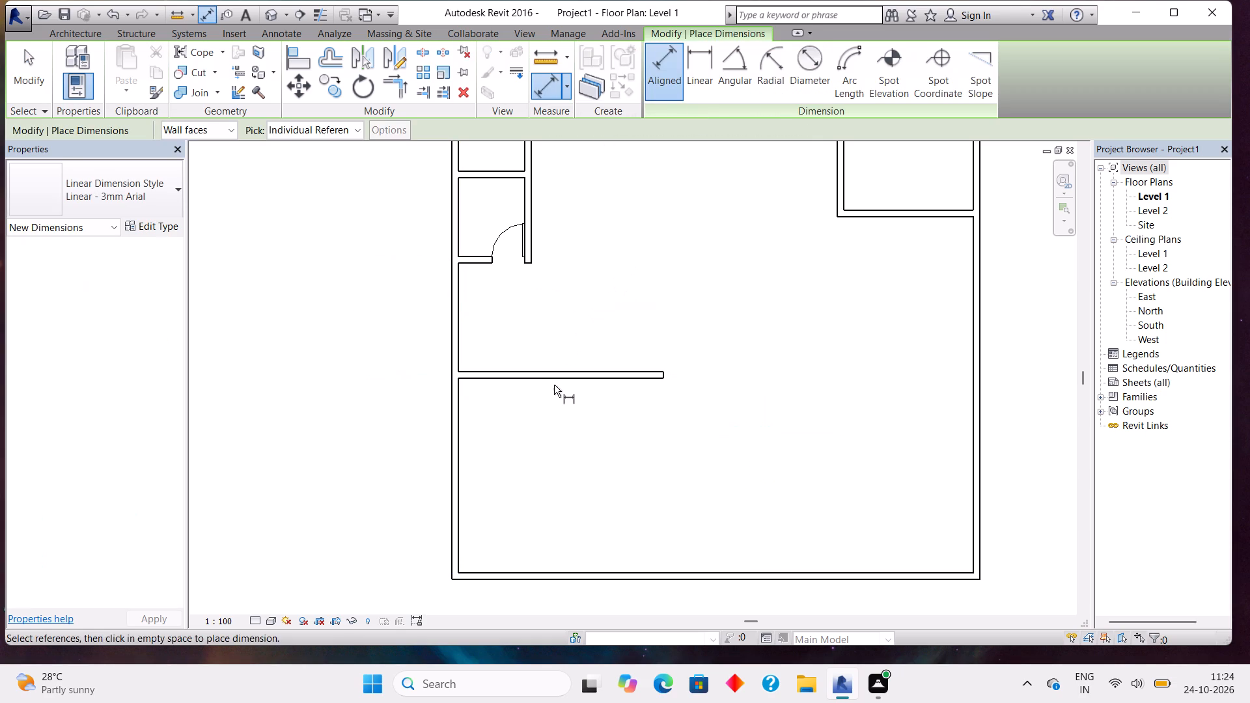
left_click(555, 385)
left_click(564, 569)
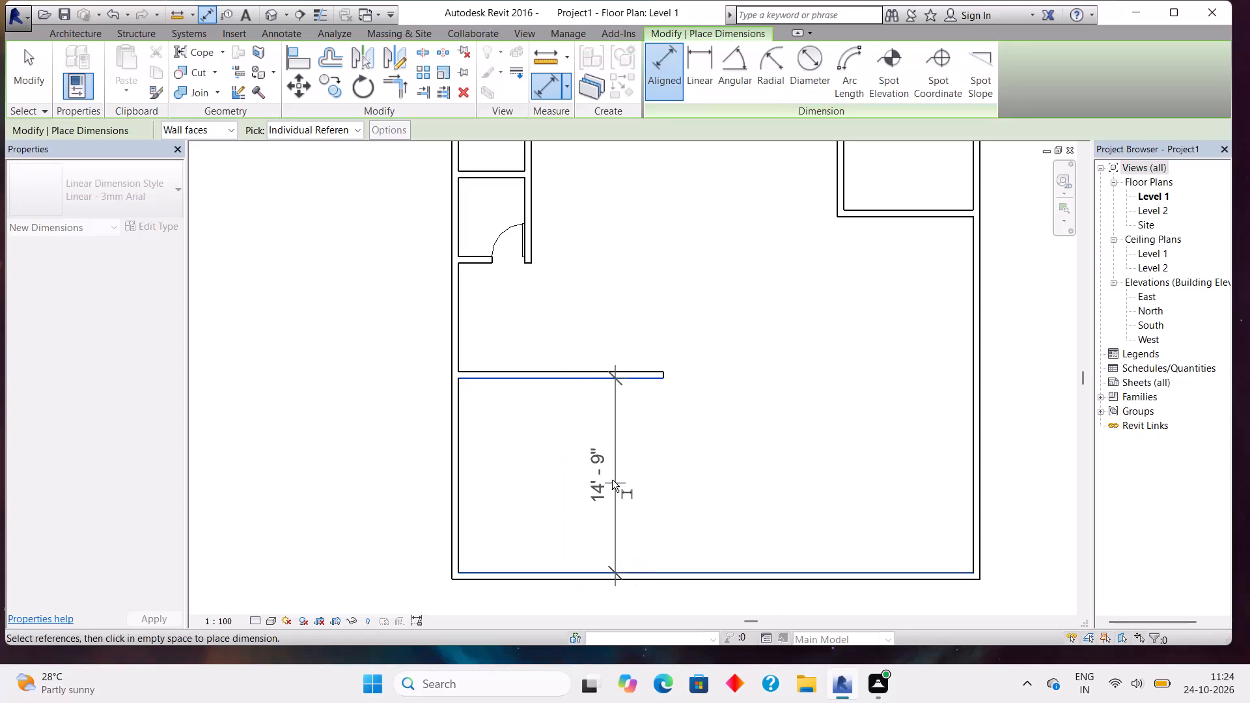
key("Escape")
key("Escape")
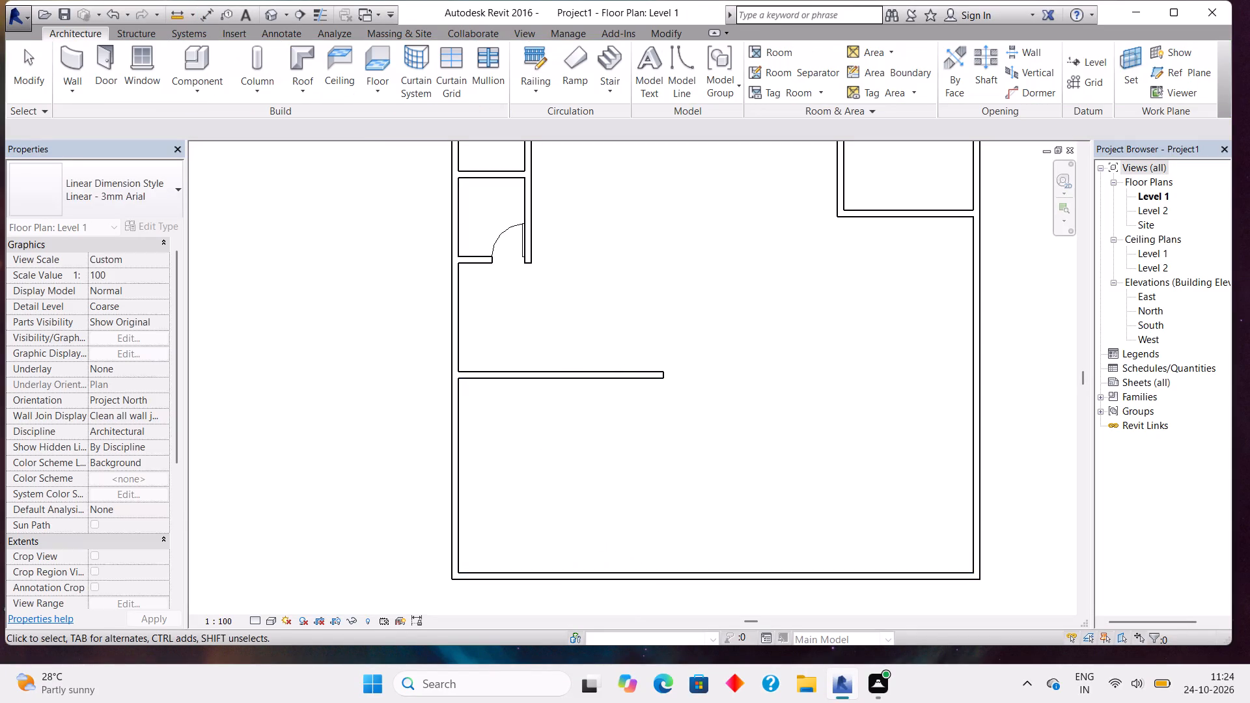
Nudge the new horizontal wall 4 inches up, away from the bottom exterior wall.
scroll(570, 402, "up", 4)
left_click(575, 357)
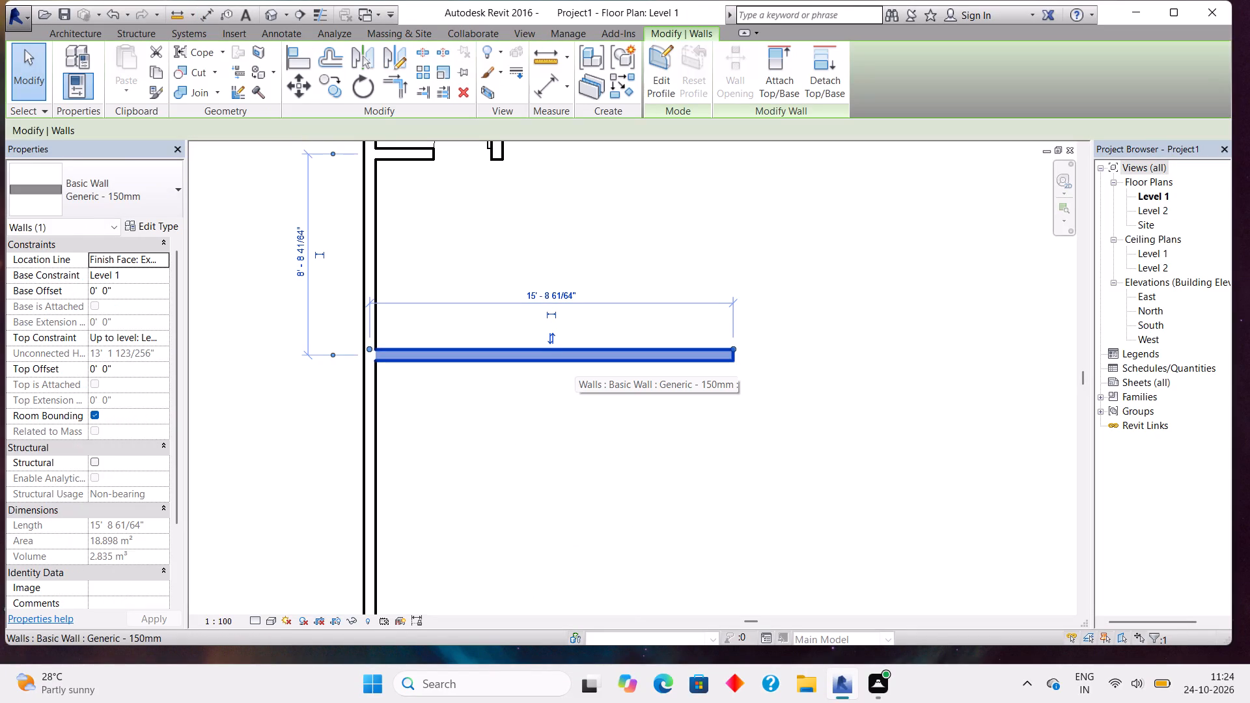
key("Up")
key("Up")
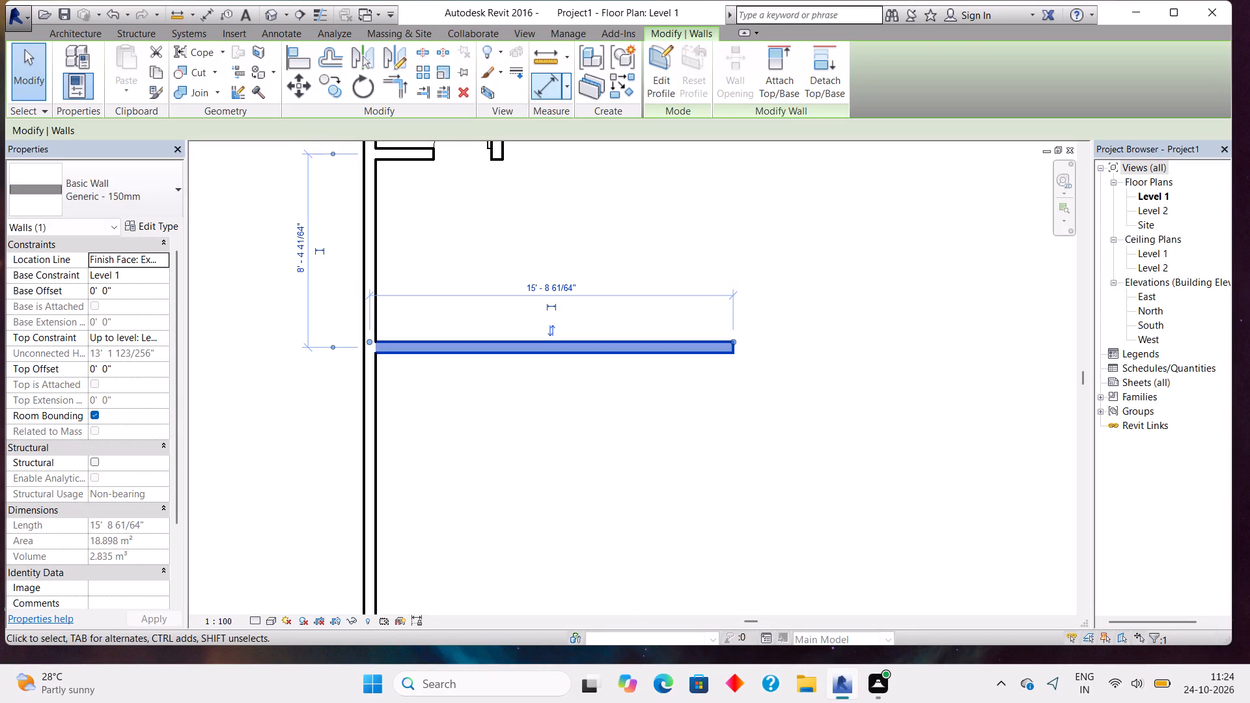
Measure the clear distance from the new horizontal wall's lower face to the bottom exterior wall's inner face.
left_click(553, 92)
left_click(579, 351)
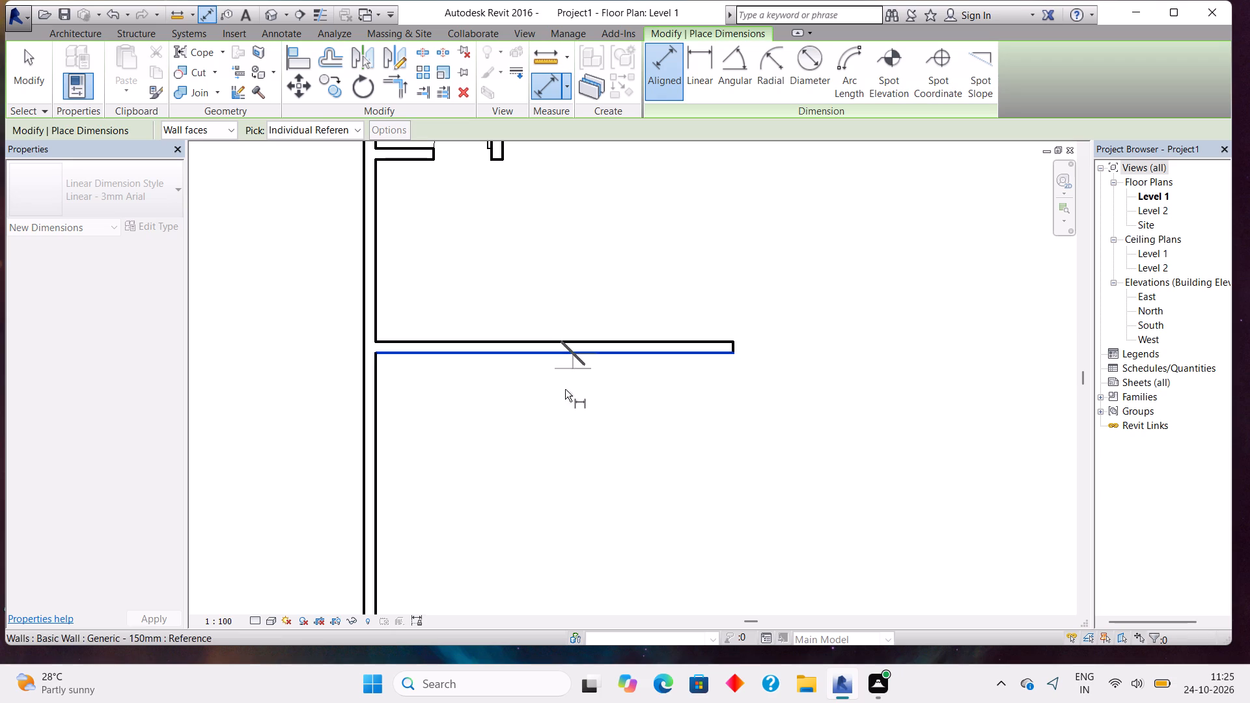
scroll(553, 483, "down", 4)
middle_click_drag(553, 483, 574, 332)
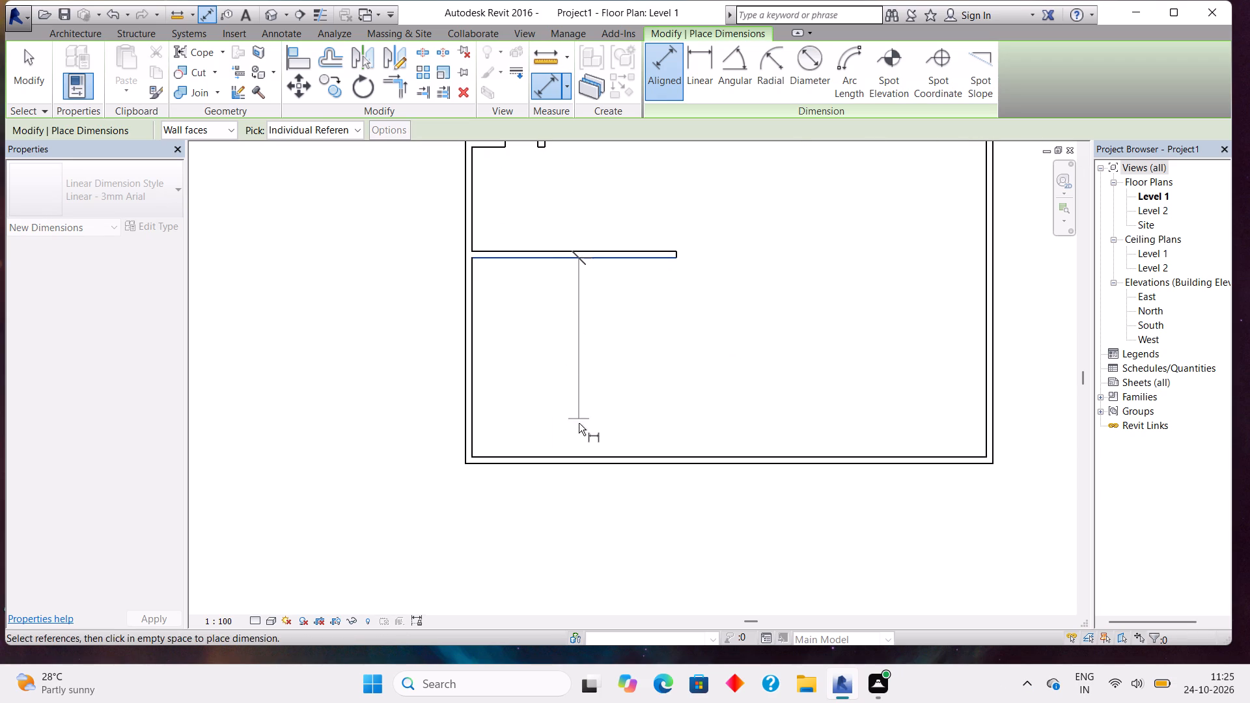
left_click(582, 454)
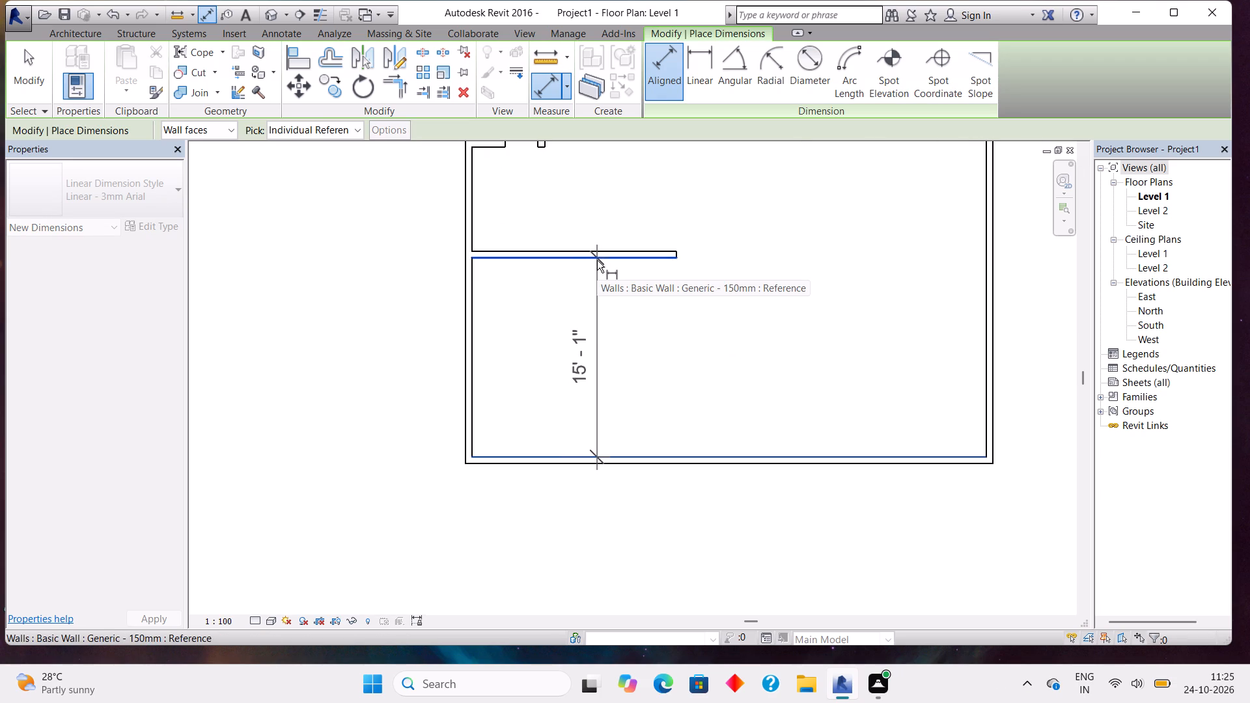
key("Escape")
key("Escape")
Draw a vertical Generic - 150mm wall from the new horizontal wall's free end down to the bottom exterior wall, enclosing a corner room.
scroll(597, 260, "down", 7)
middle_click_drag(734, 279, 564, 407)
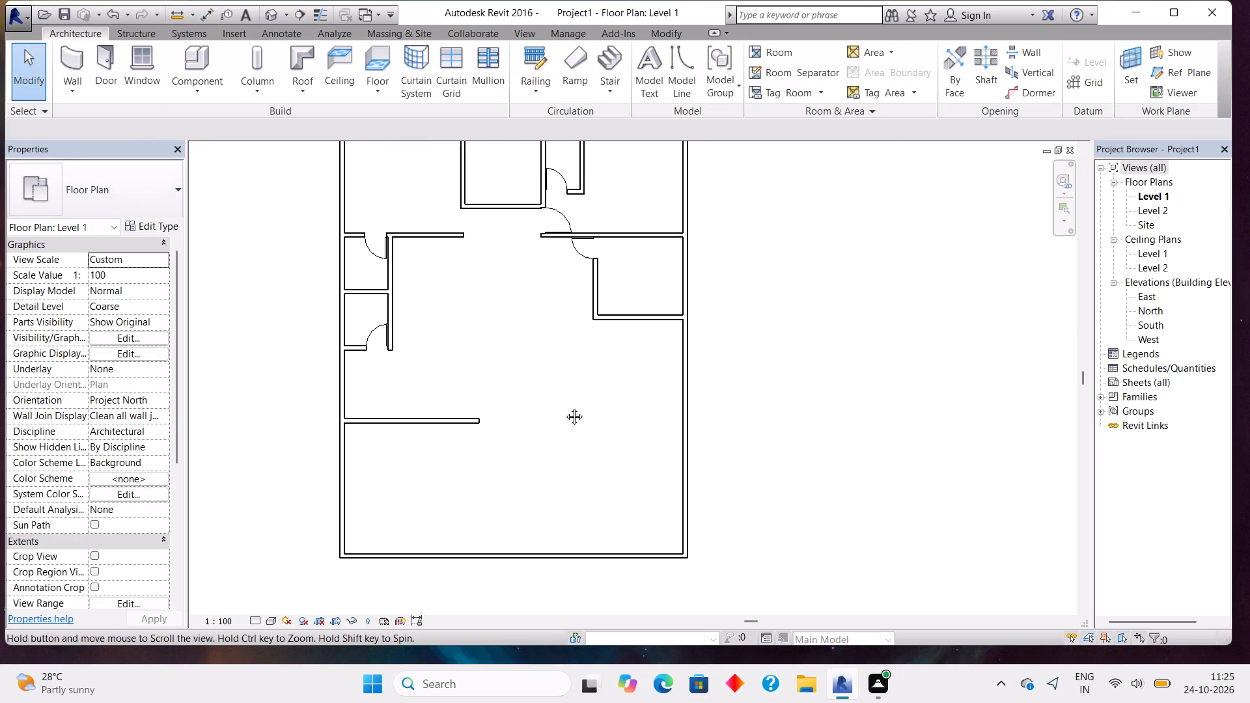
middle_click_drag(564, 407, 568, 398)
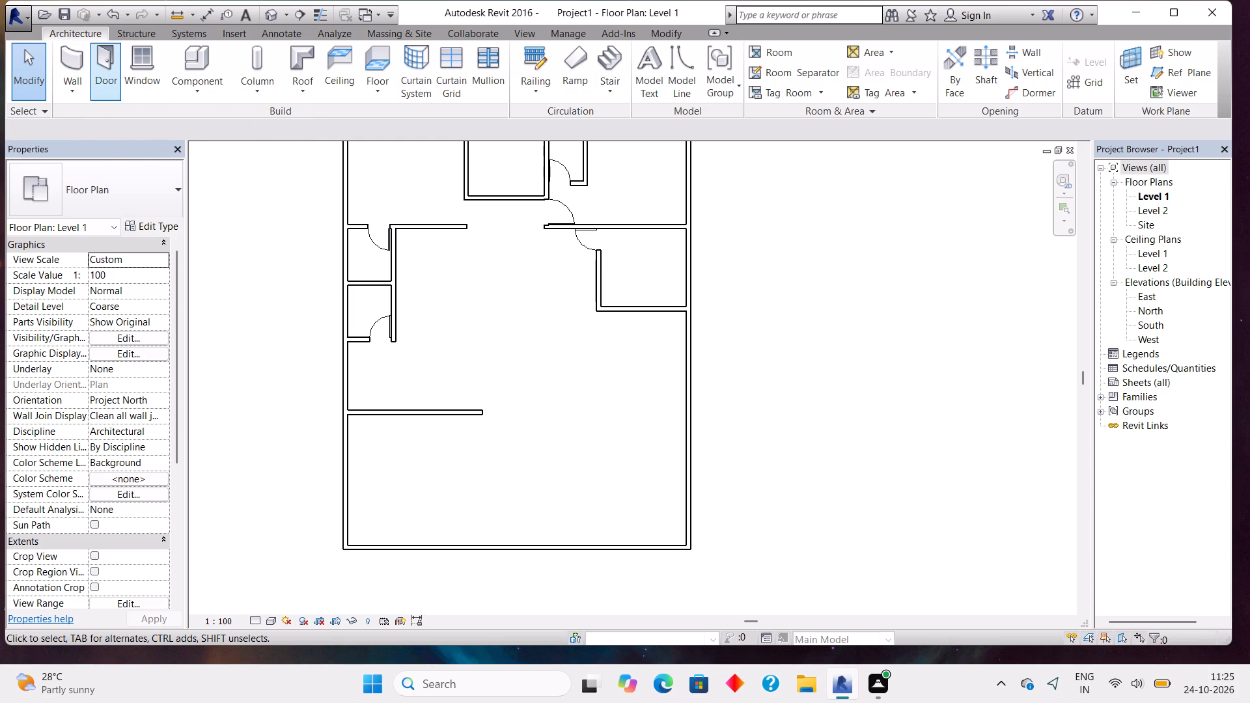
left_click(68, 60)
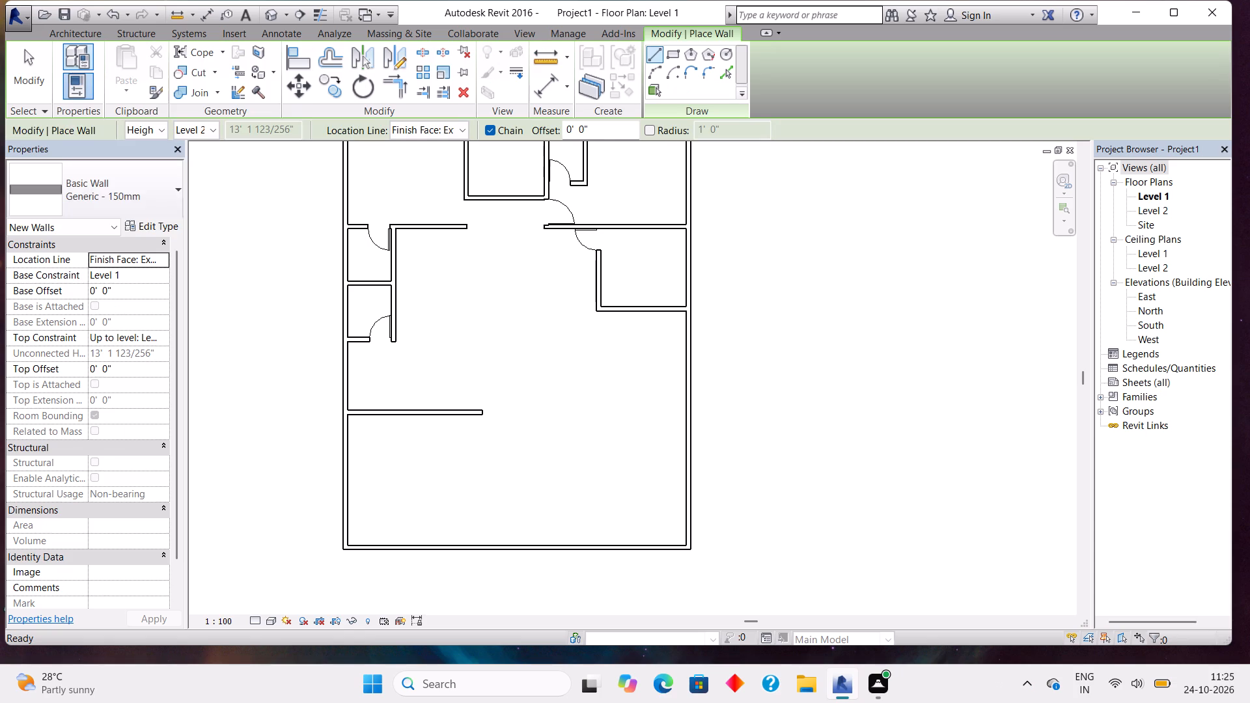
left_click(482, 421)
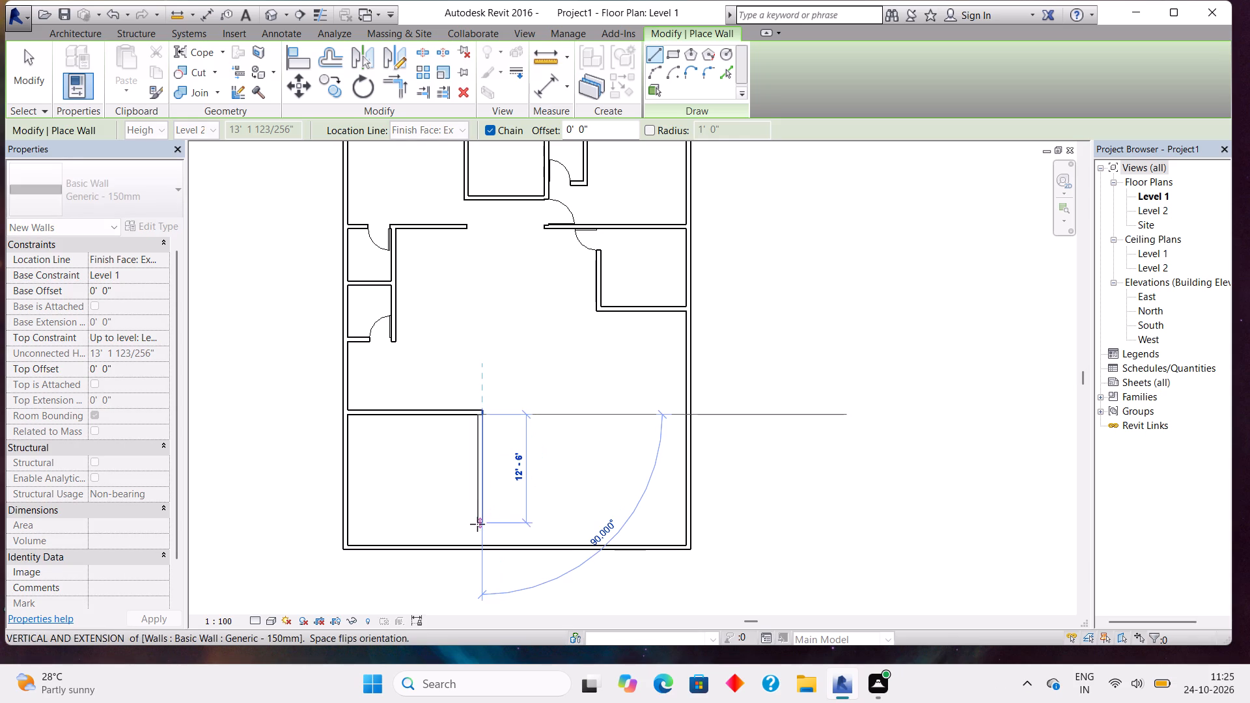
left_click(474, 544)
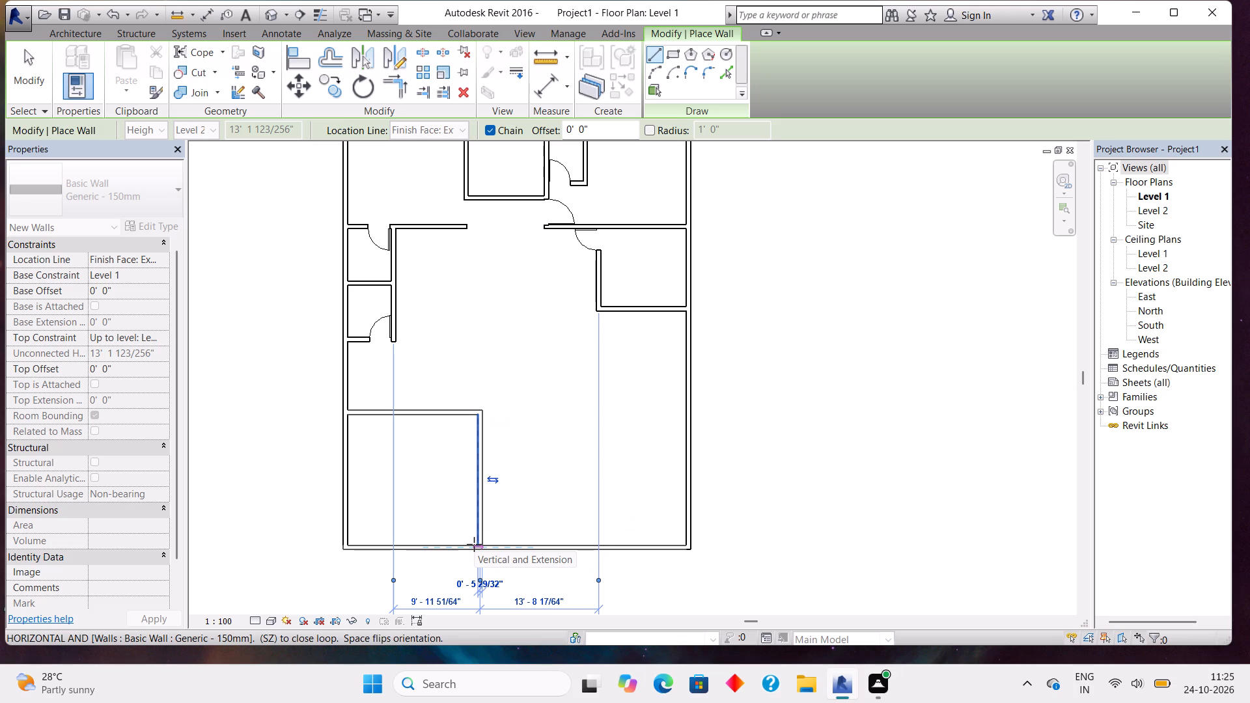
key("Escape")
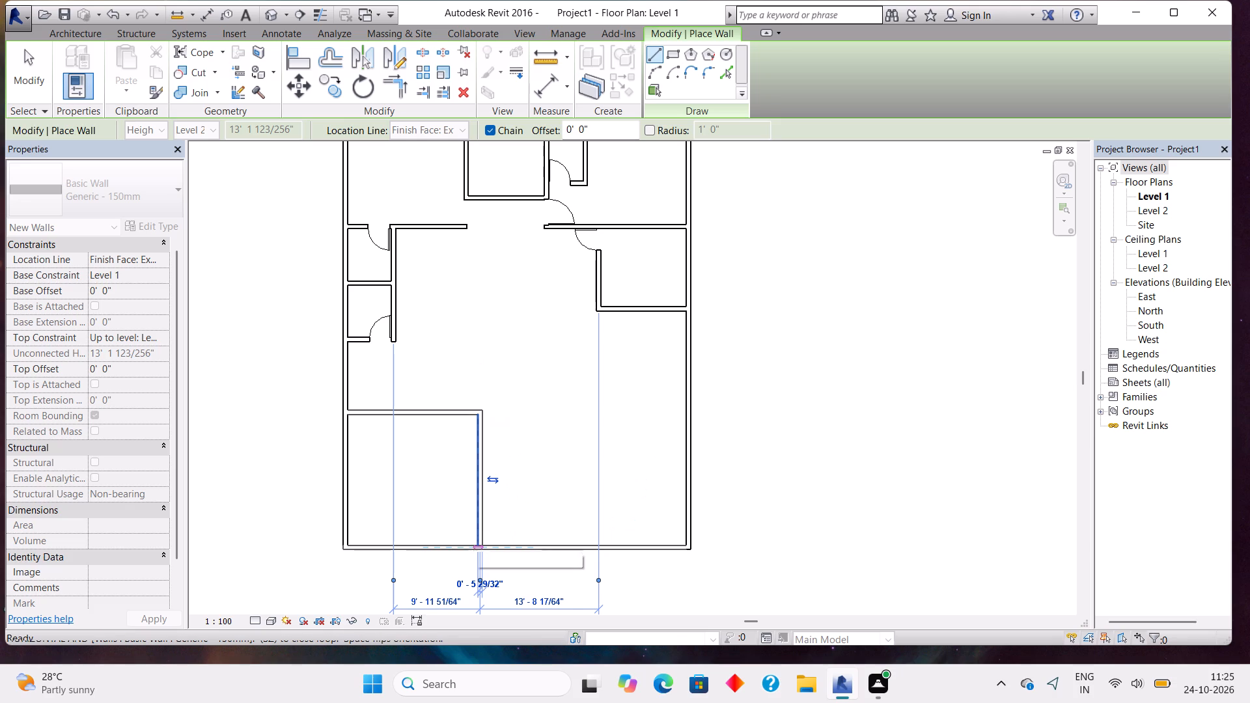
Measure the corner room's clear width between the left exterior wall and the new vertical wall.
left_click(542, 94)
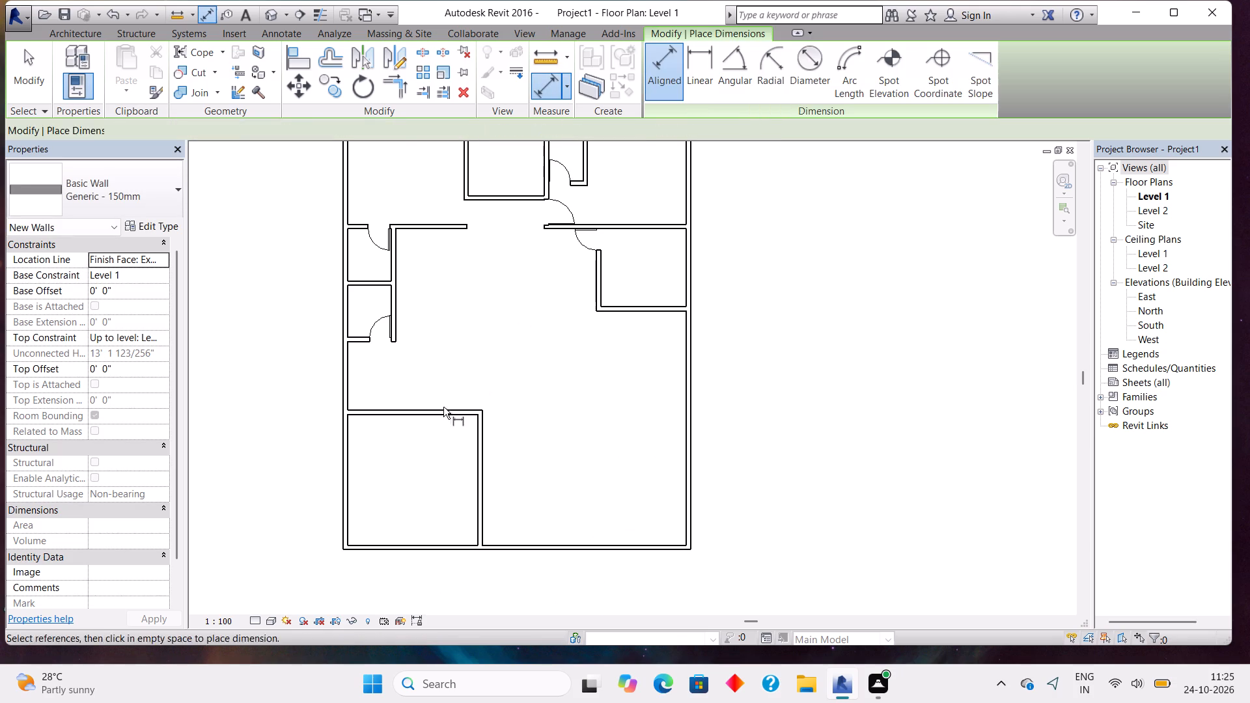
left_click(352, 462)
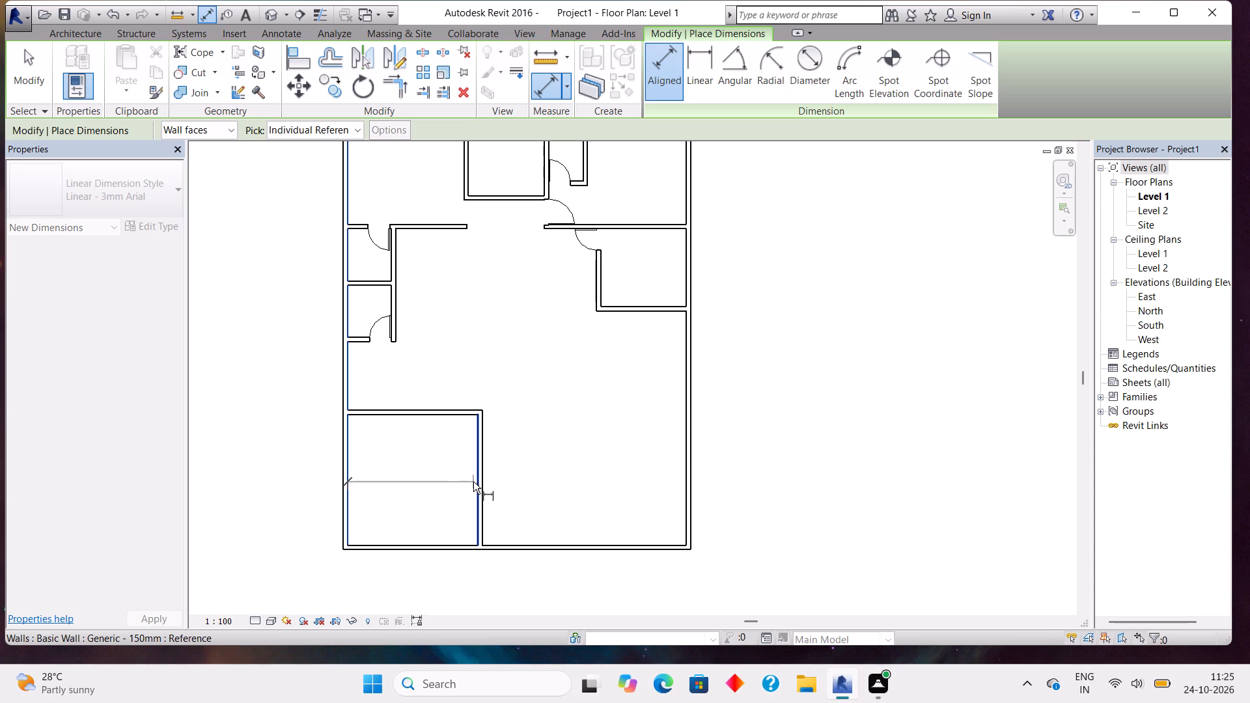
left_click(473, 482)
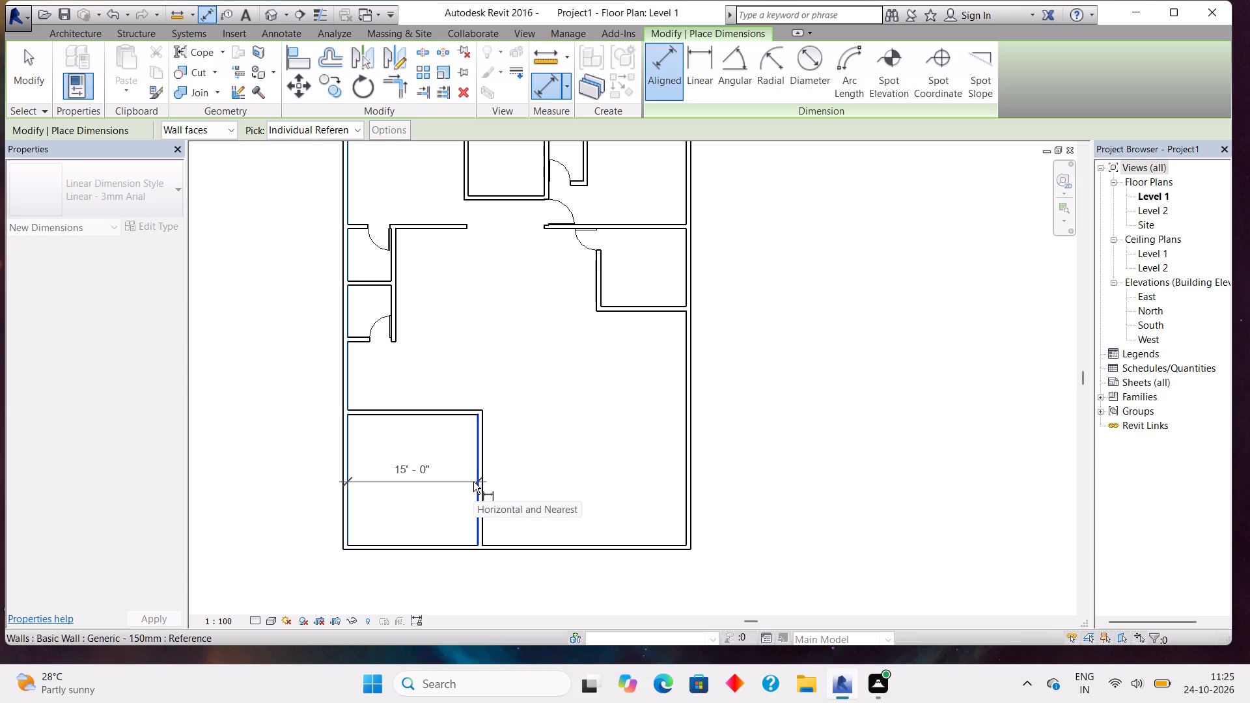
scroll(473, 482, "up", 4)
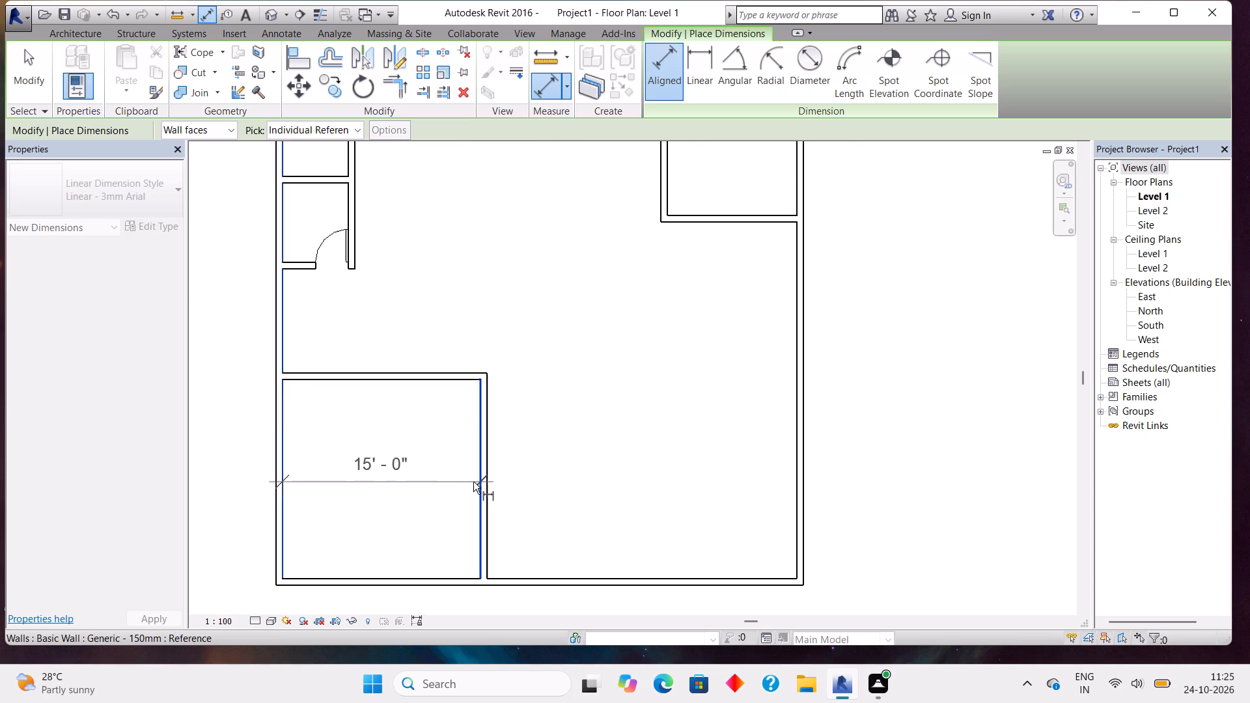
scroll(473, 482, "up", 3)
key("Escape")
key("Escape")
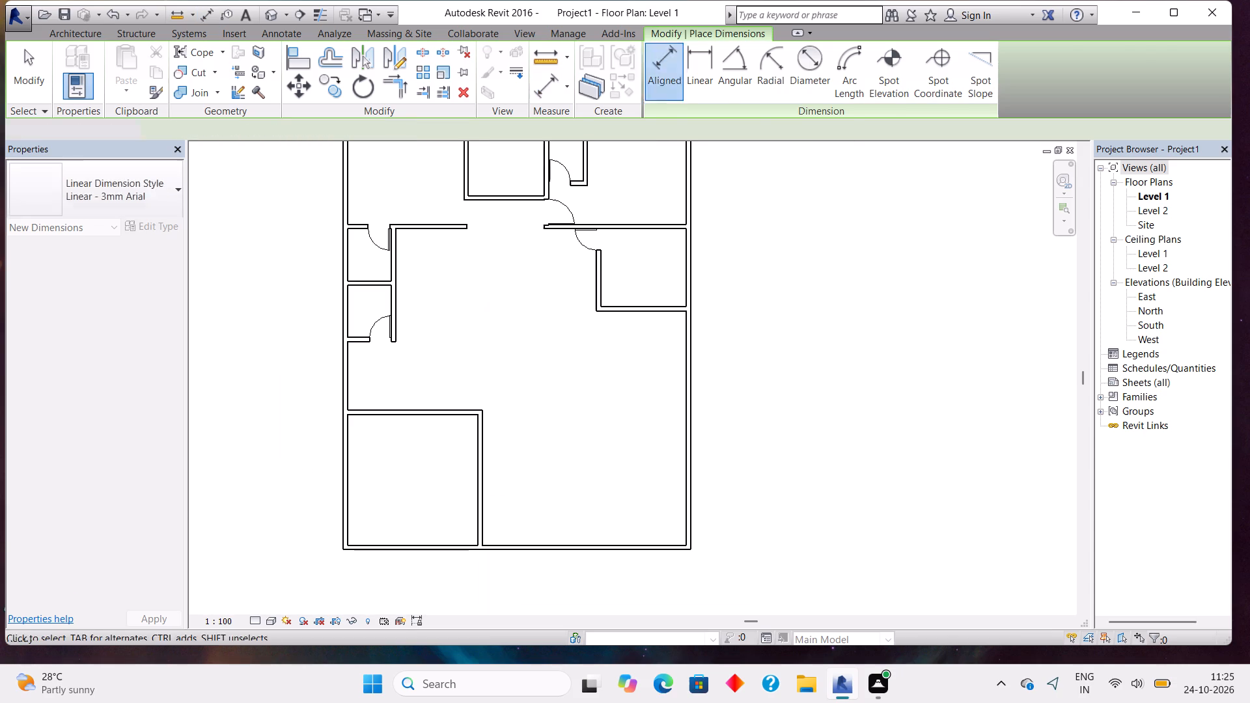
Nudge the corner room's new vertical wall 1 foot to the right to widen the room.
left_click(480, 495)
key("Right")
key("Right")
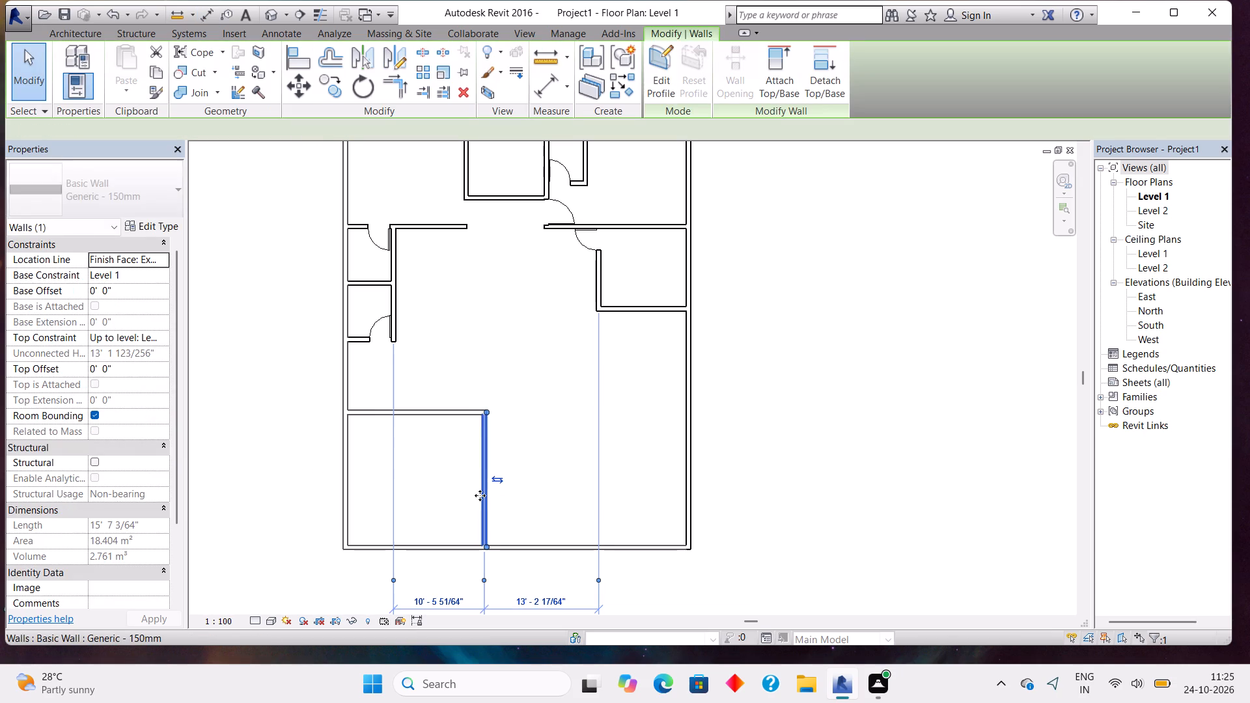
Measure the widened corner room's clear width between the inner faces of its vertical walls.
scroll(480, 495, "up", 2)
left_click(542, 80)
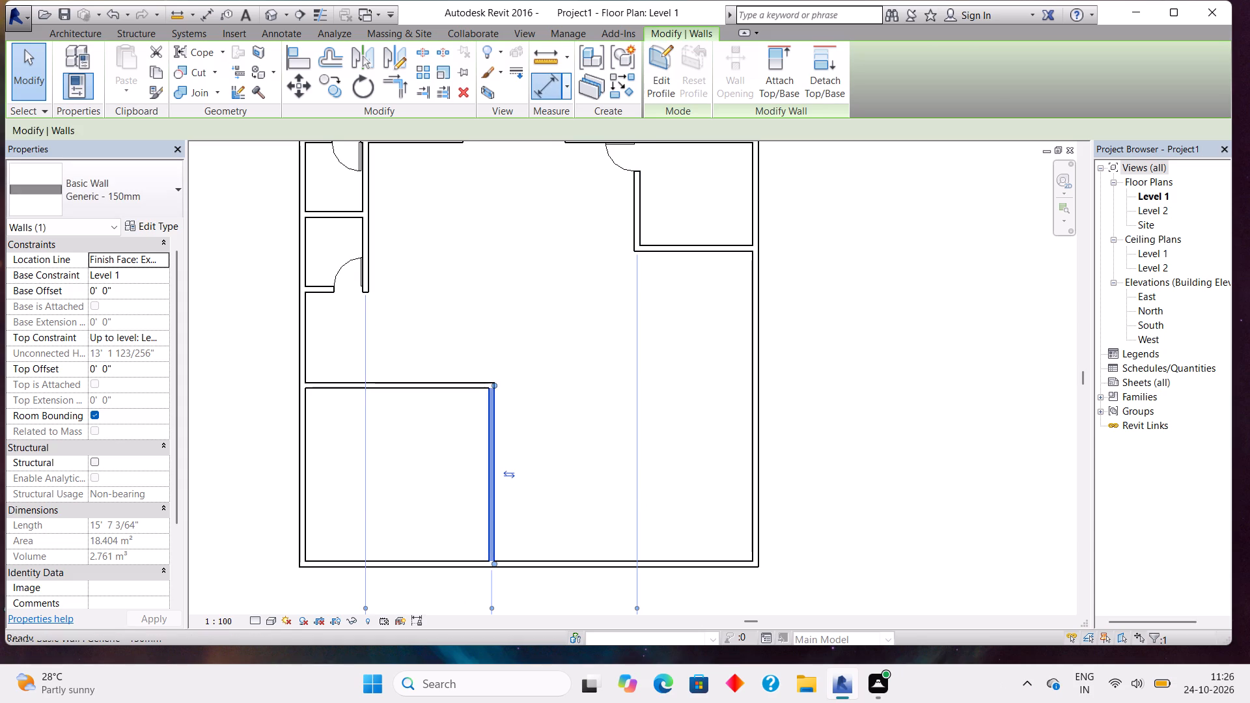
scroll(314, 468, "up", 5)
left_click(296, 442)
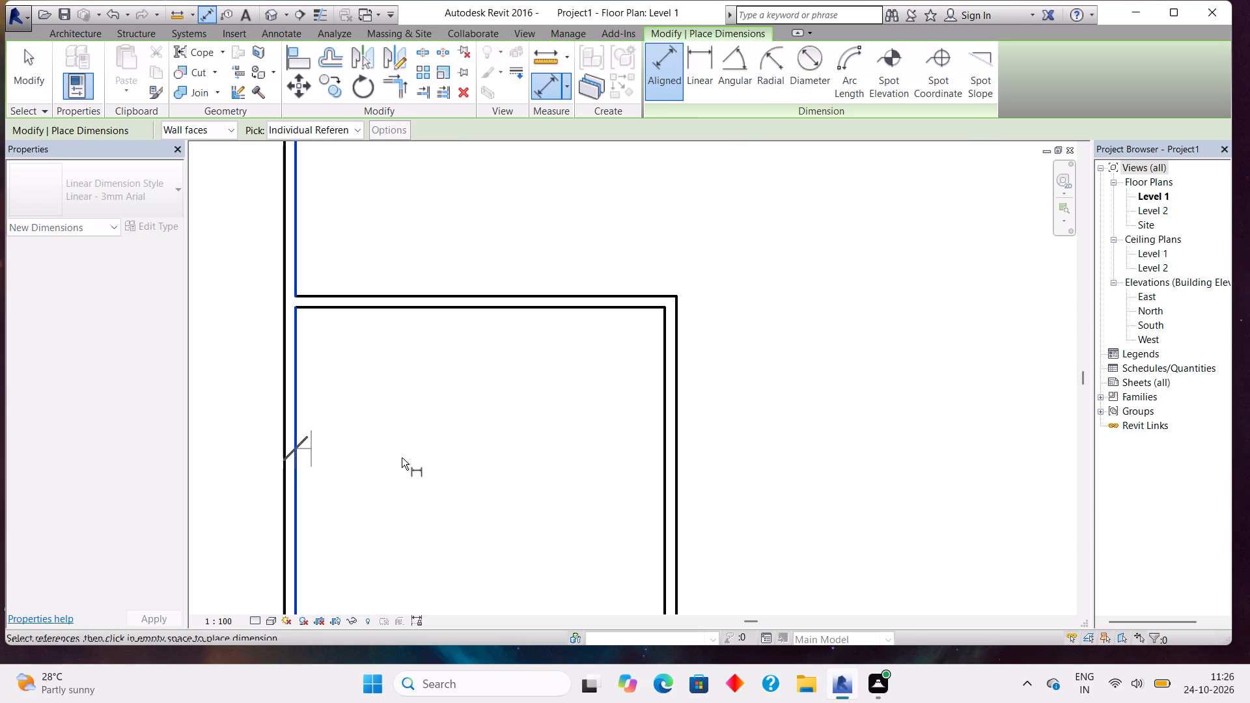
left_click(662, 419)
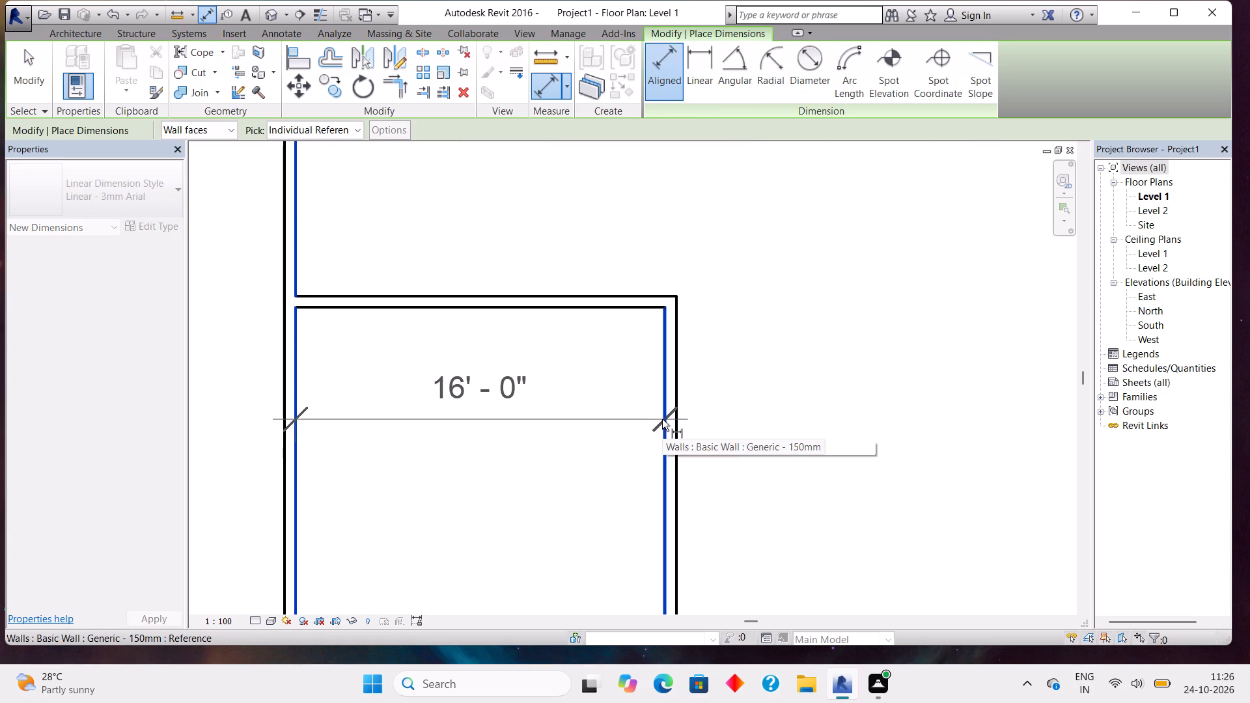
scroll(662, 419, "up", 3)
scroll(662, 419, "down", 2)
key("Escape")
key("Escape")
Nudge the corner room's new vertical wall 4 inches to the left.
left_click(662, 419)
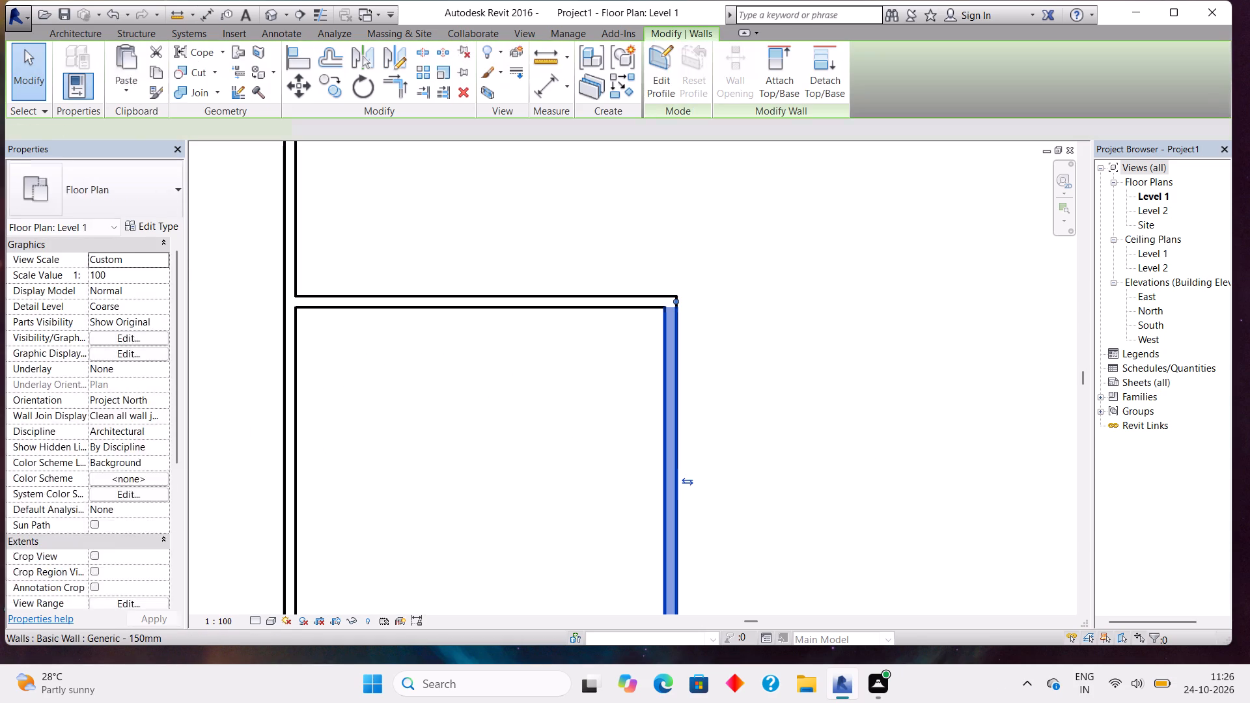
key("Left")
key("Left")
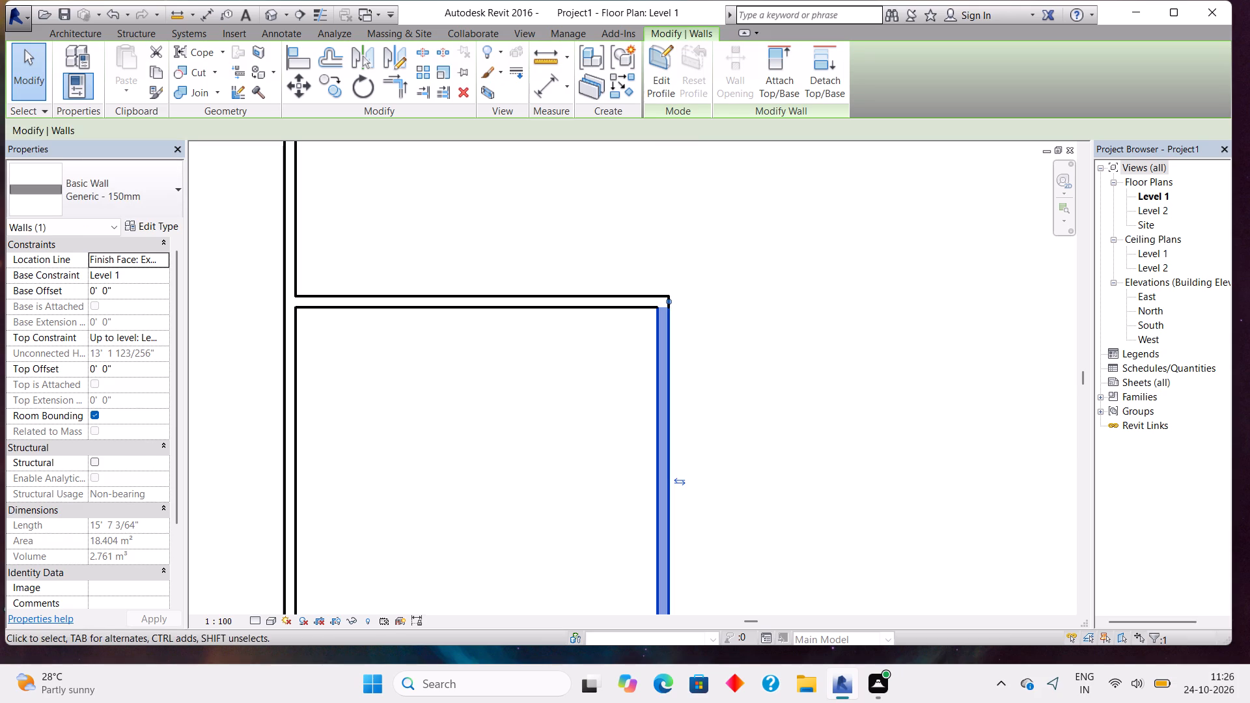
Measure the corner room's clear width from the left exterior wall's inner face to the new vertical wall.
left_click(535, 90)
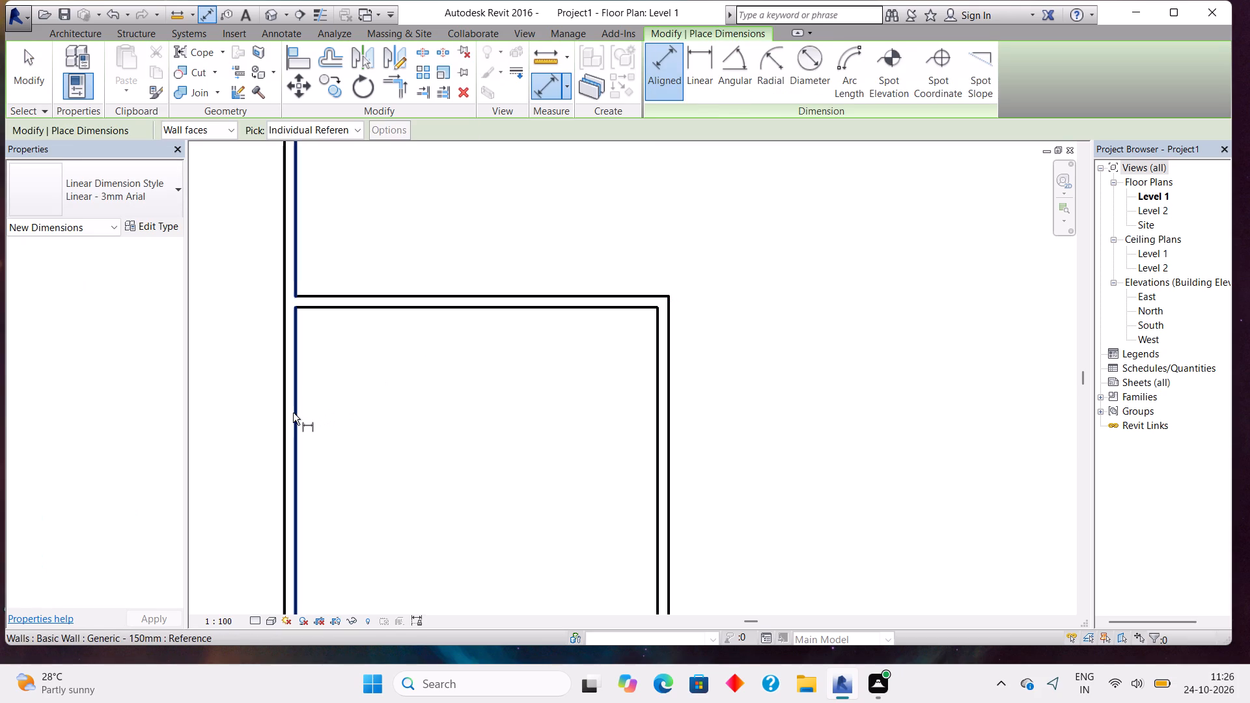
left_click(293, 413)
left_click(653, 420)
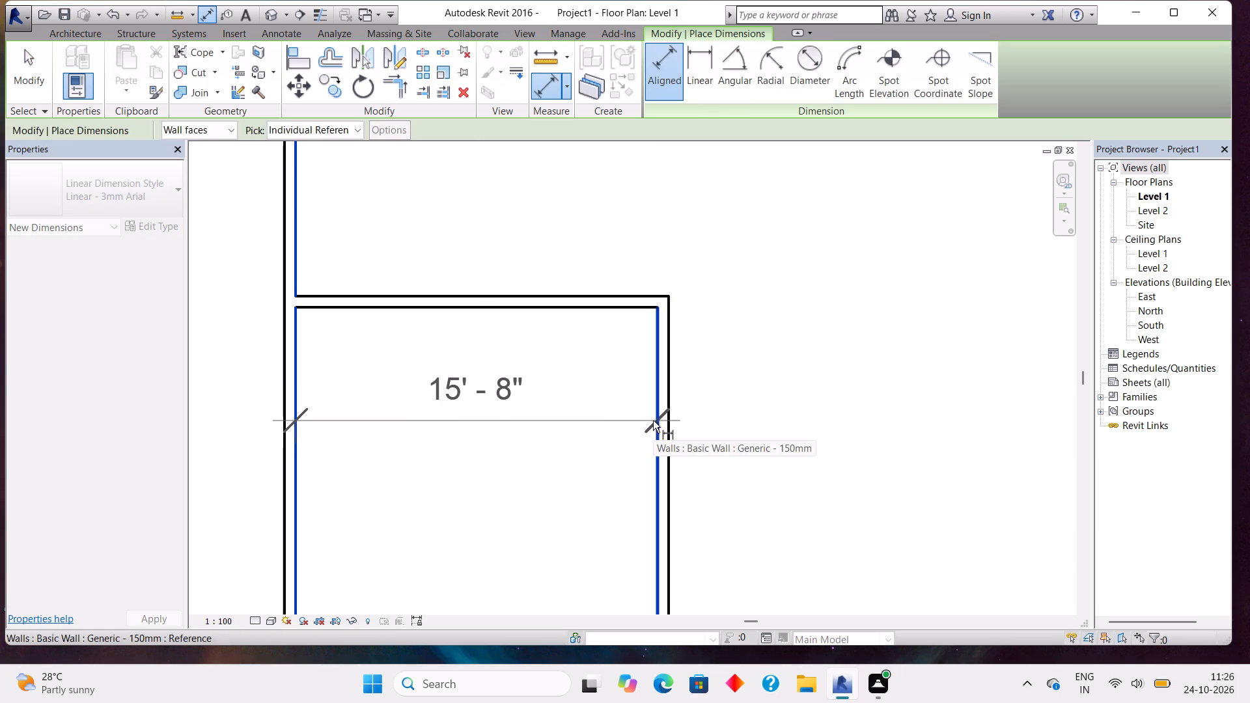
scroll(653, 420, "up", 1)
scroll(653, 420, "down", 2)
key("Escape")
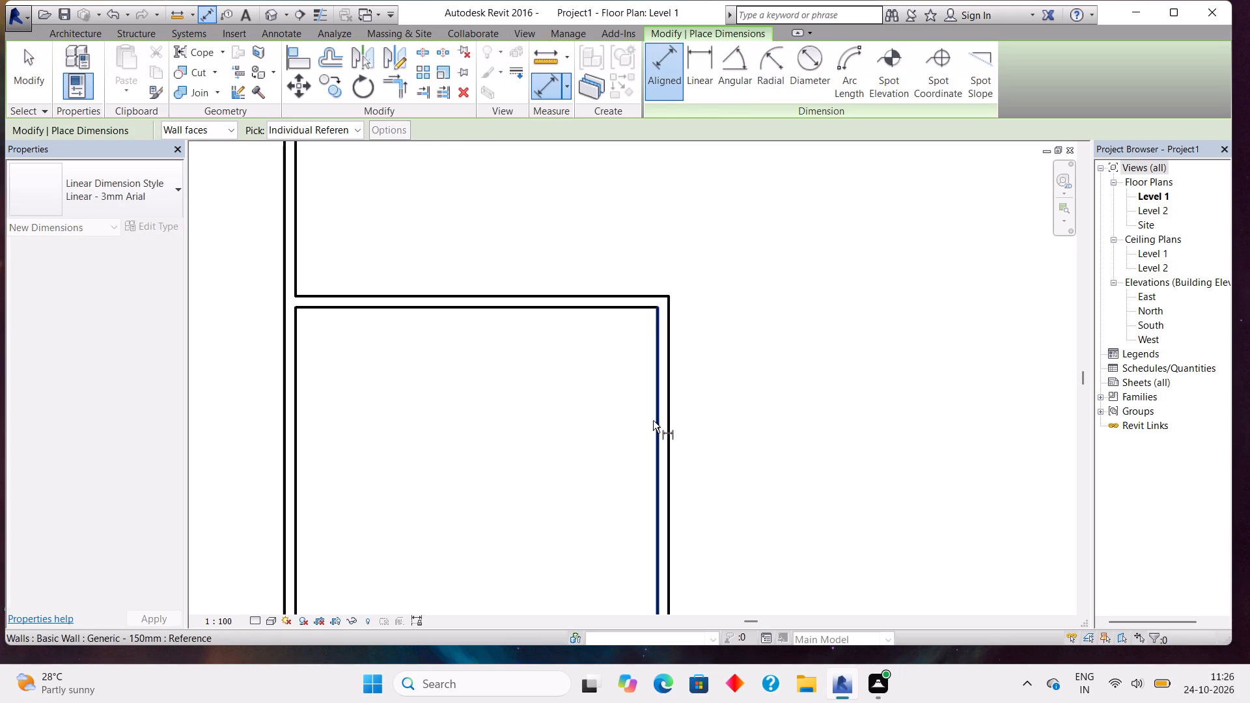
scroll(653, 420, "down", 1)
scroll(589, 342, "down", 3)
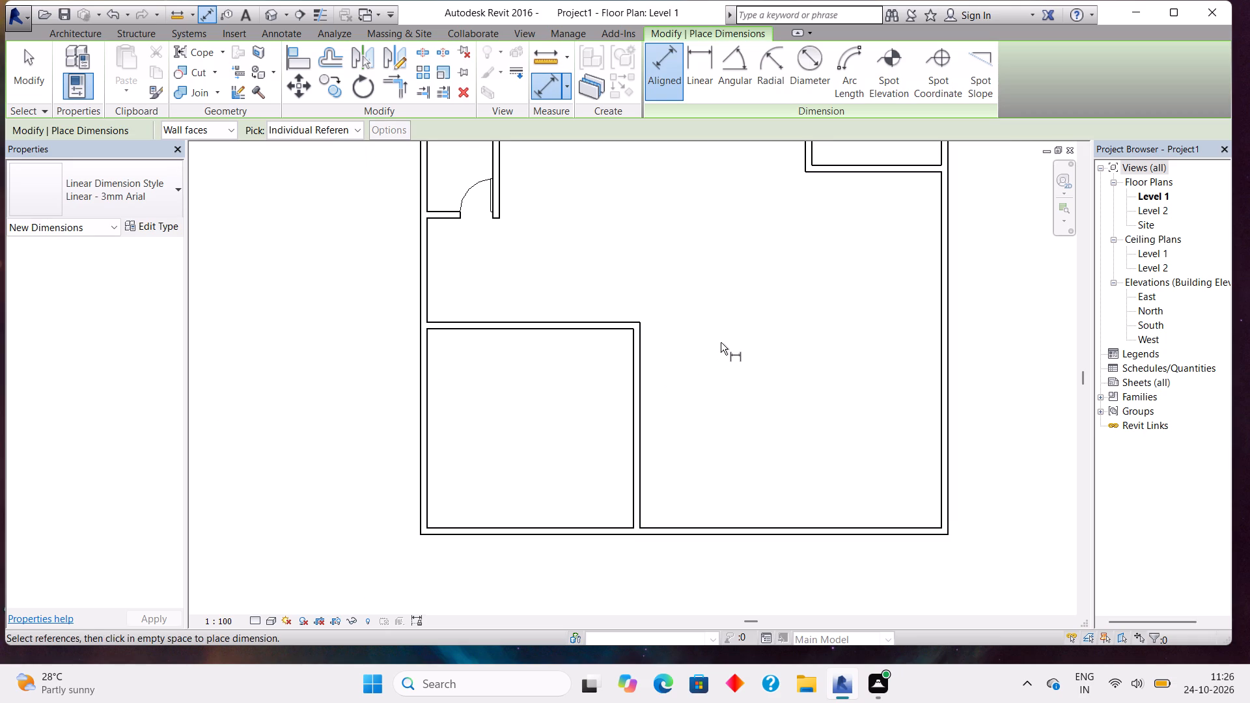
key("Escape")
Nudge the corner room's new vertical wall another 3 inches to the left.
left_click(639, 366)
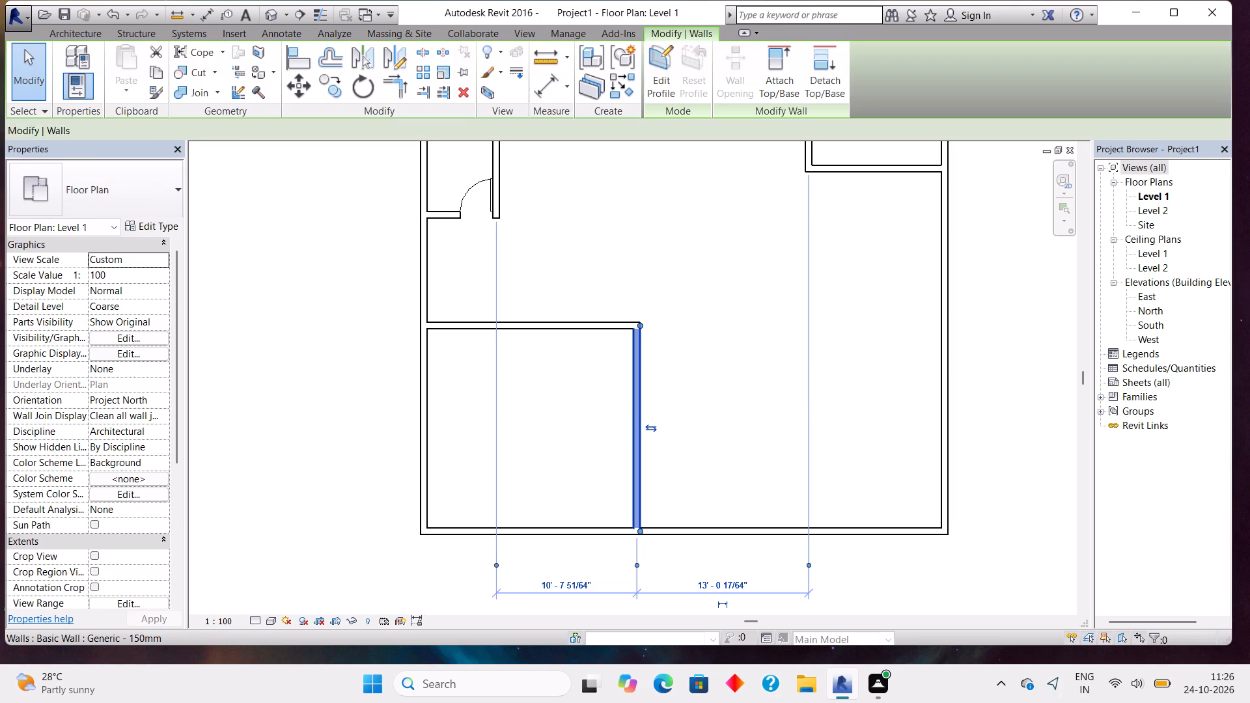
key("Left")
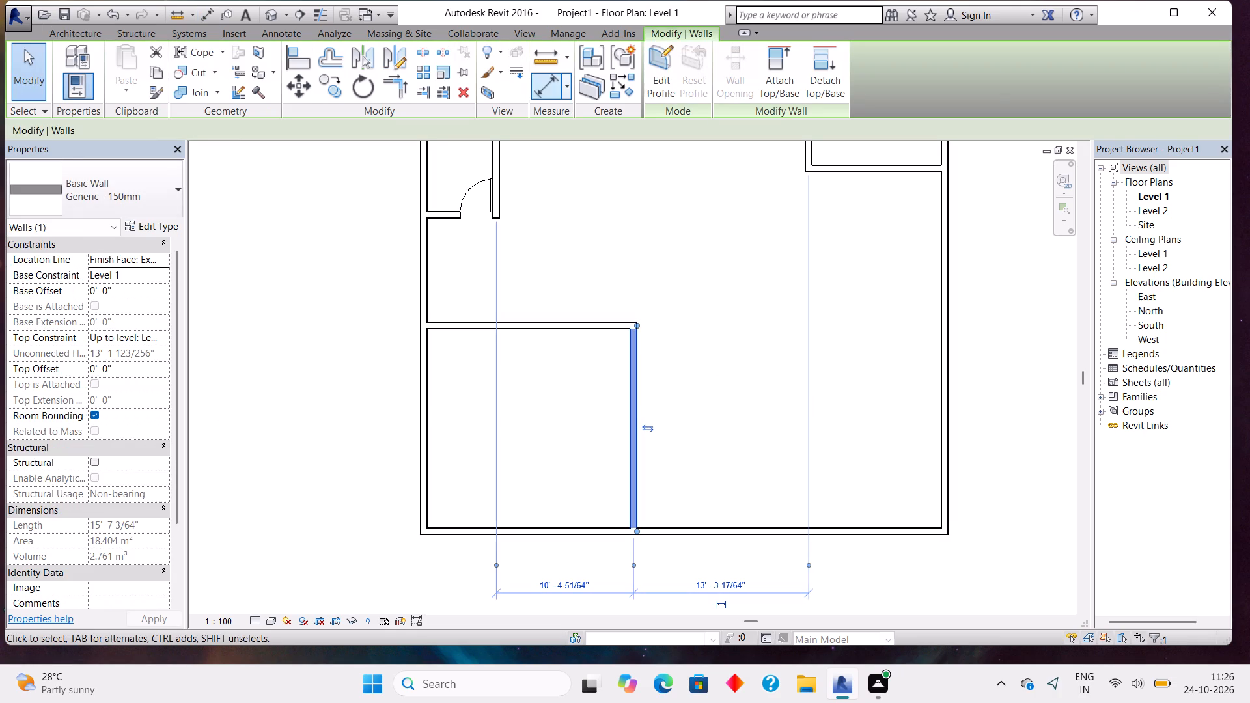
Measure the corner room's clear width between the exterior wall's inner face and the opposite vertical wall's inner face.
left_click(553, 87)
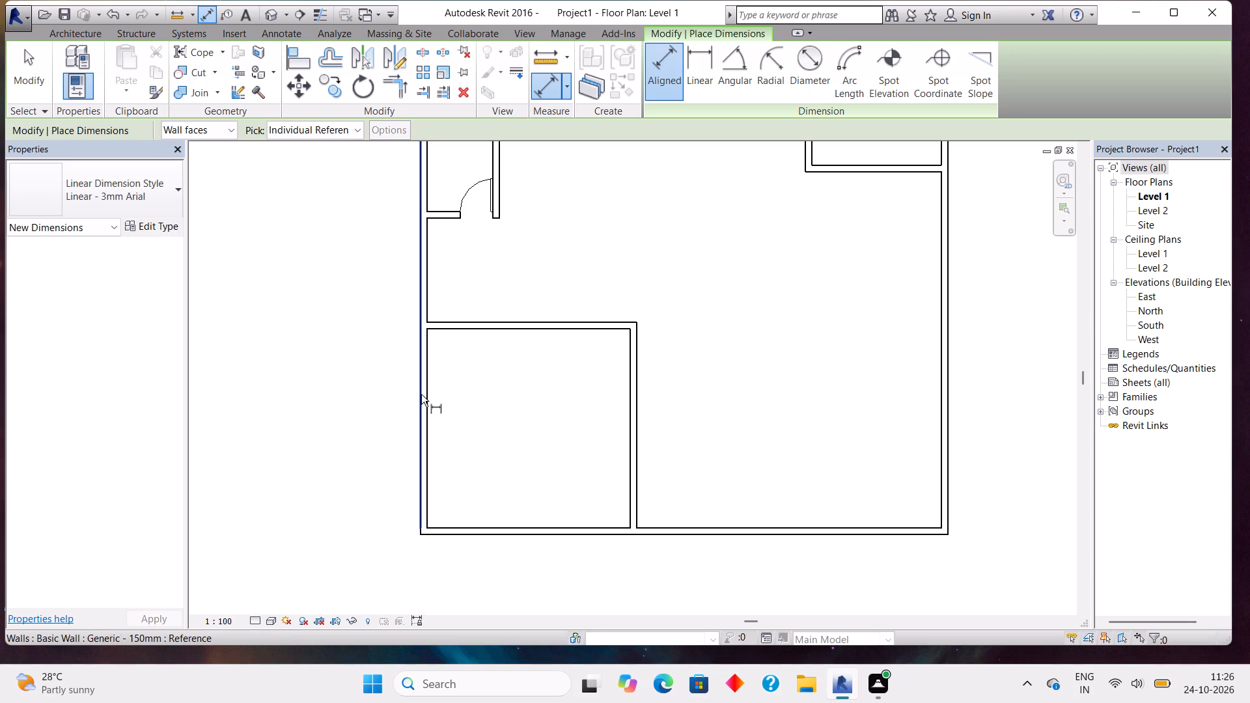
scroll(426, 395, "up", 4)
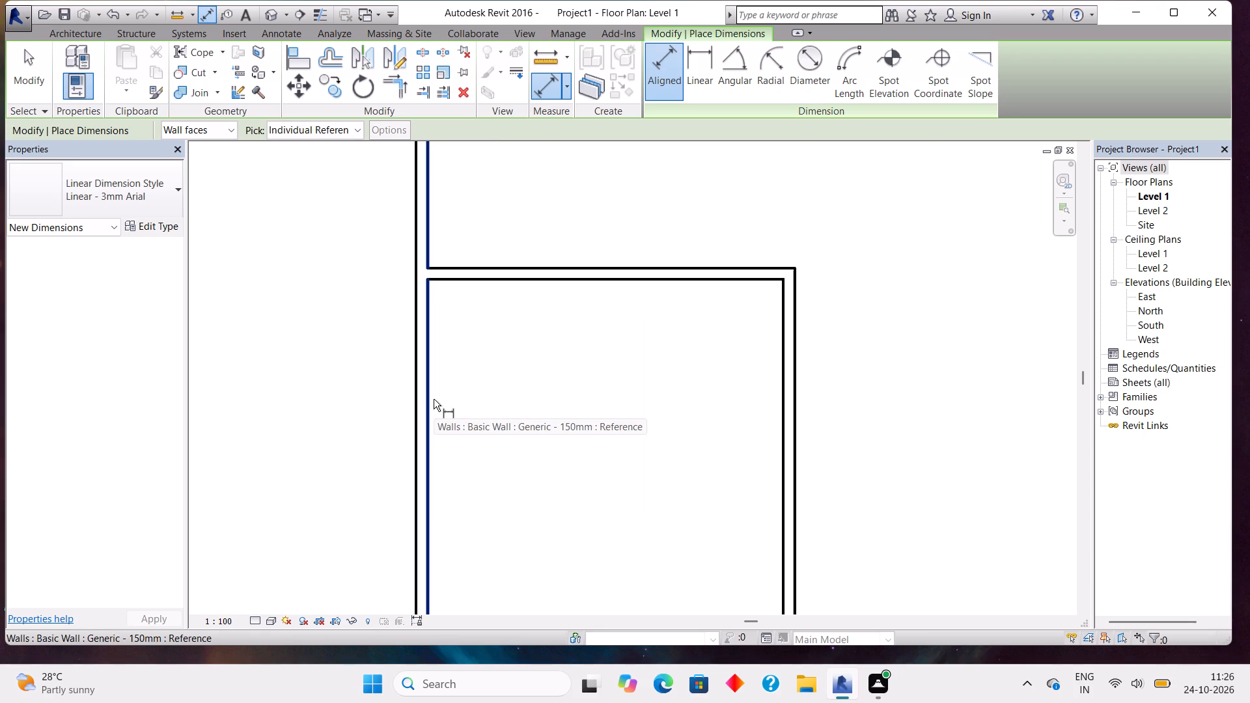
left_click(434, 399)
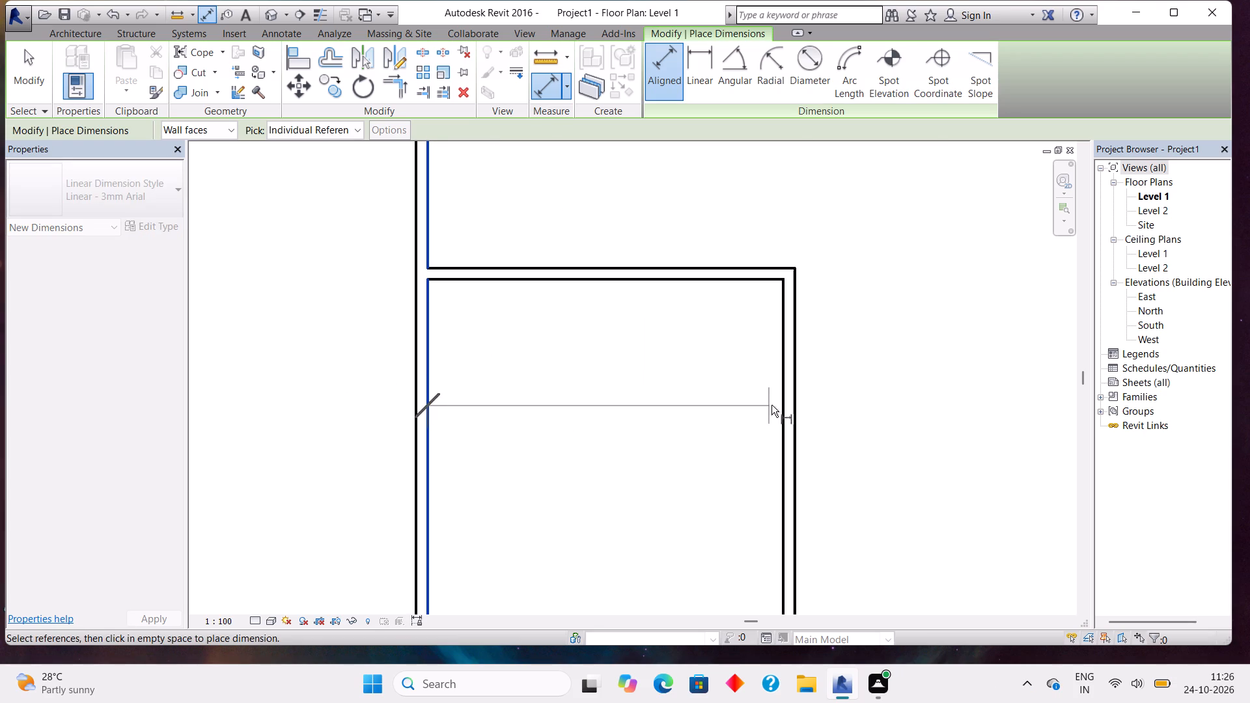
left_click(783, 393)
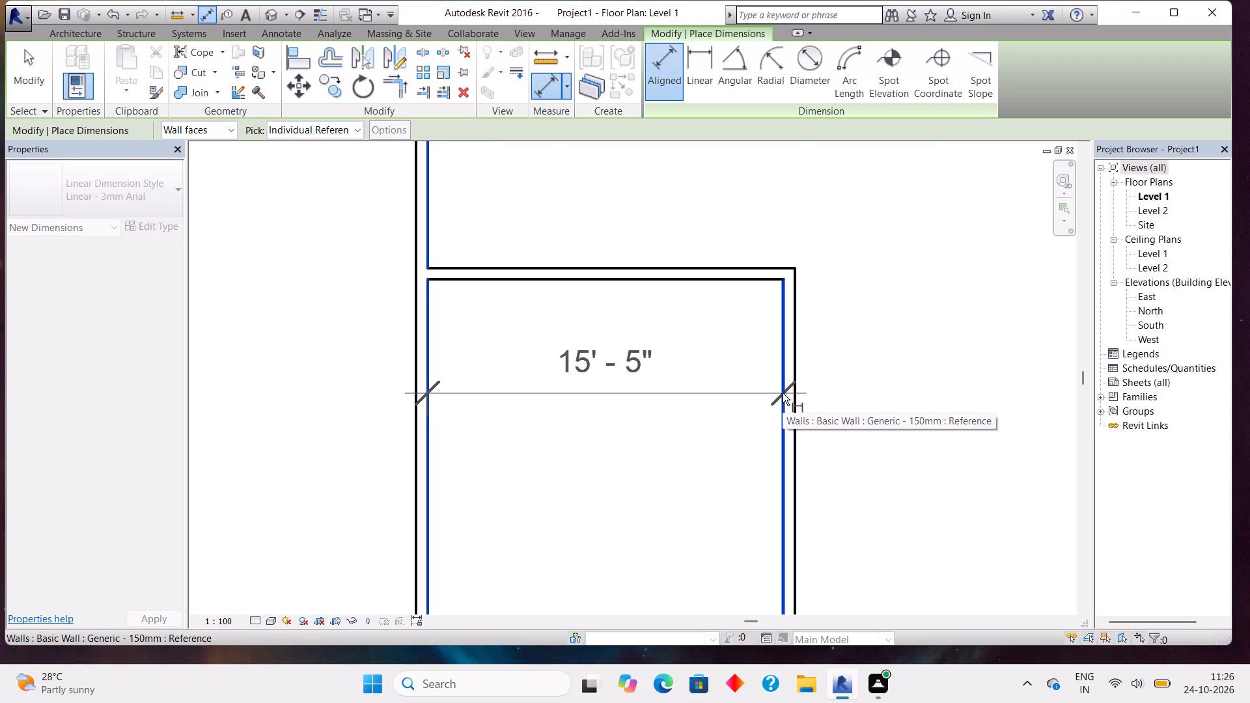
scroll(783, 393, "up", 3)
scroll(783, 393, "down", 2)
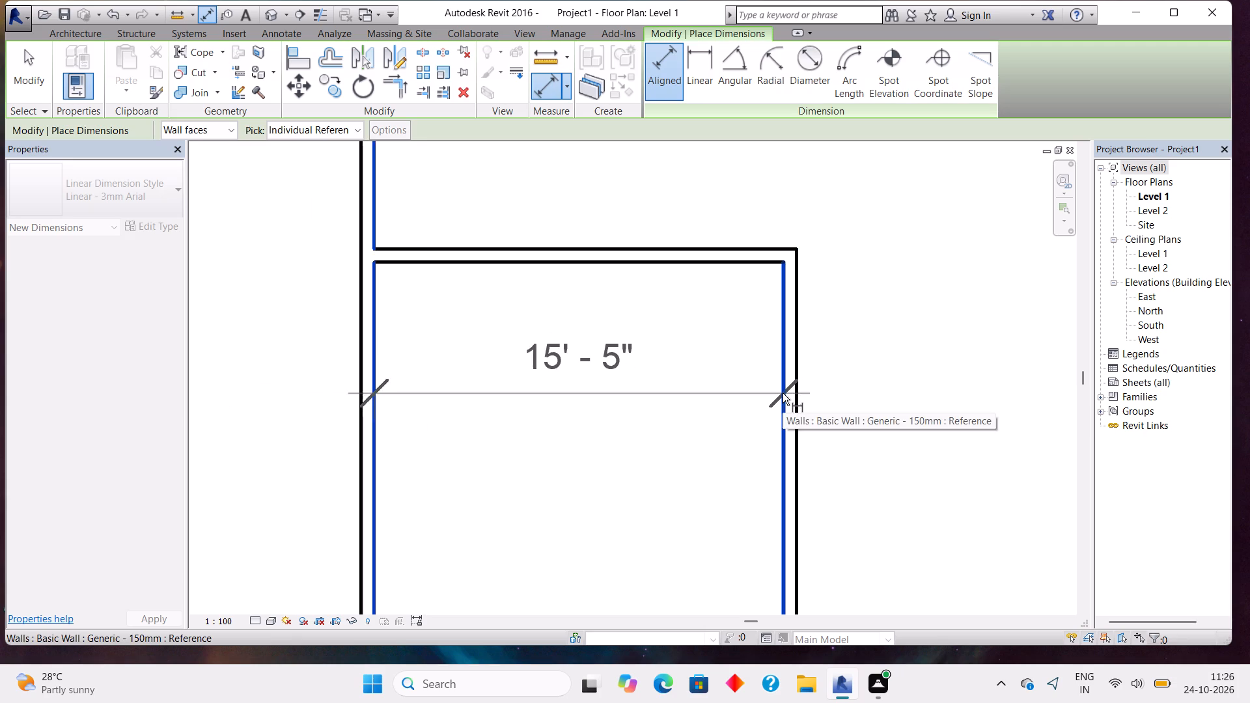
key("Escape")
key("Escape")
Nudge the corner room's interior vertical wall about 1 inch to the right.
left_click(783, 393)
scroll(783, 393, "up", 5)
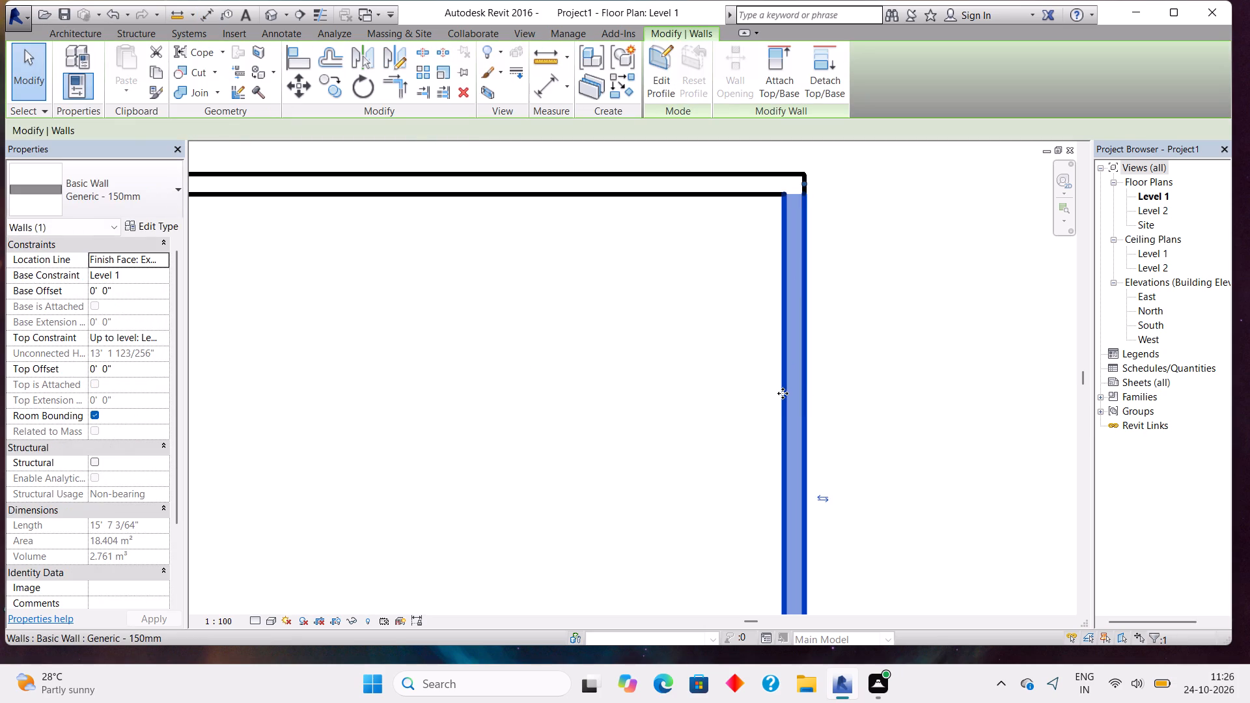
key("Right")
scroll(783, 393, "down", 8)
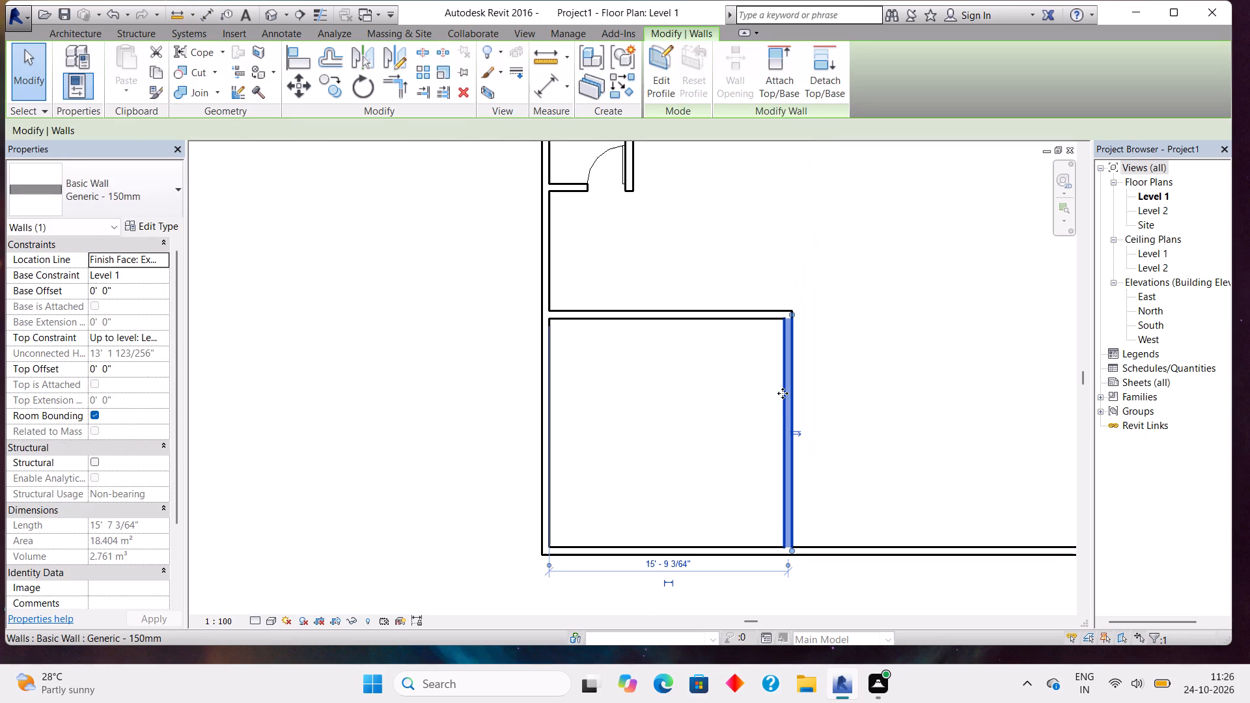
scroll(783, 393, "down", 2)
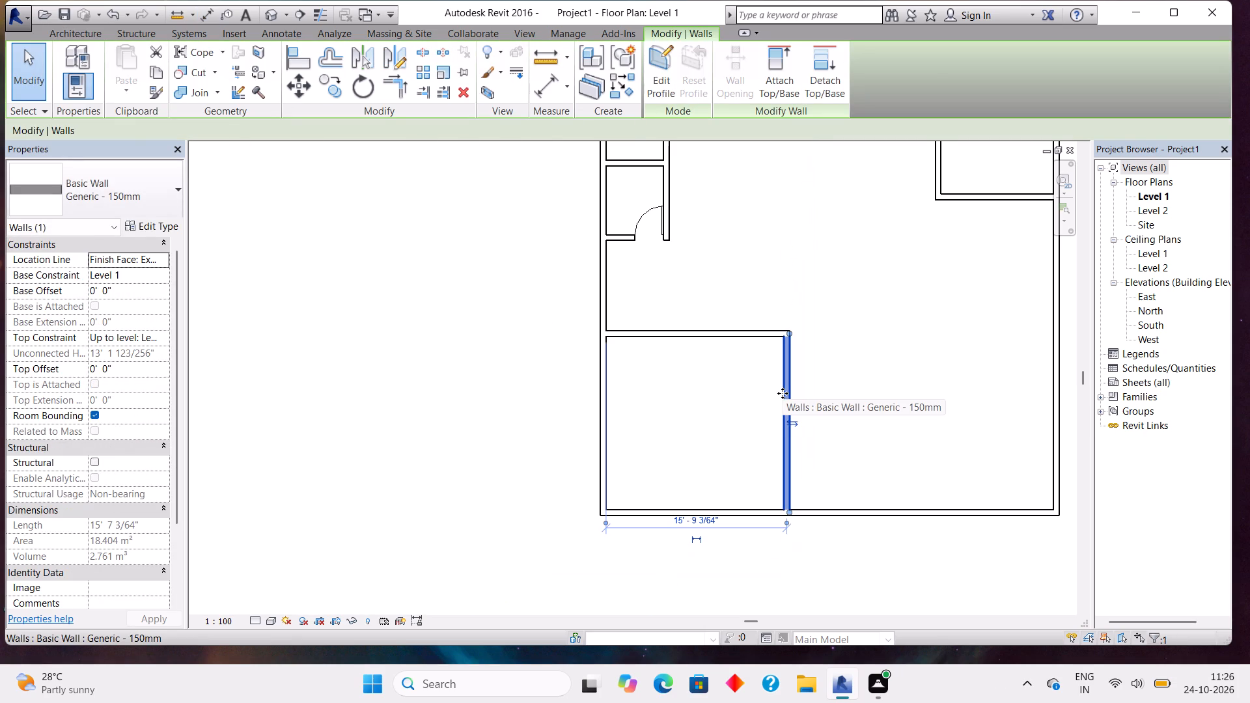
scroll(783, 393, "down", 2)
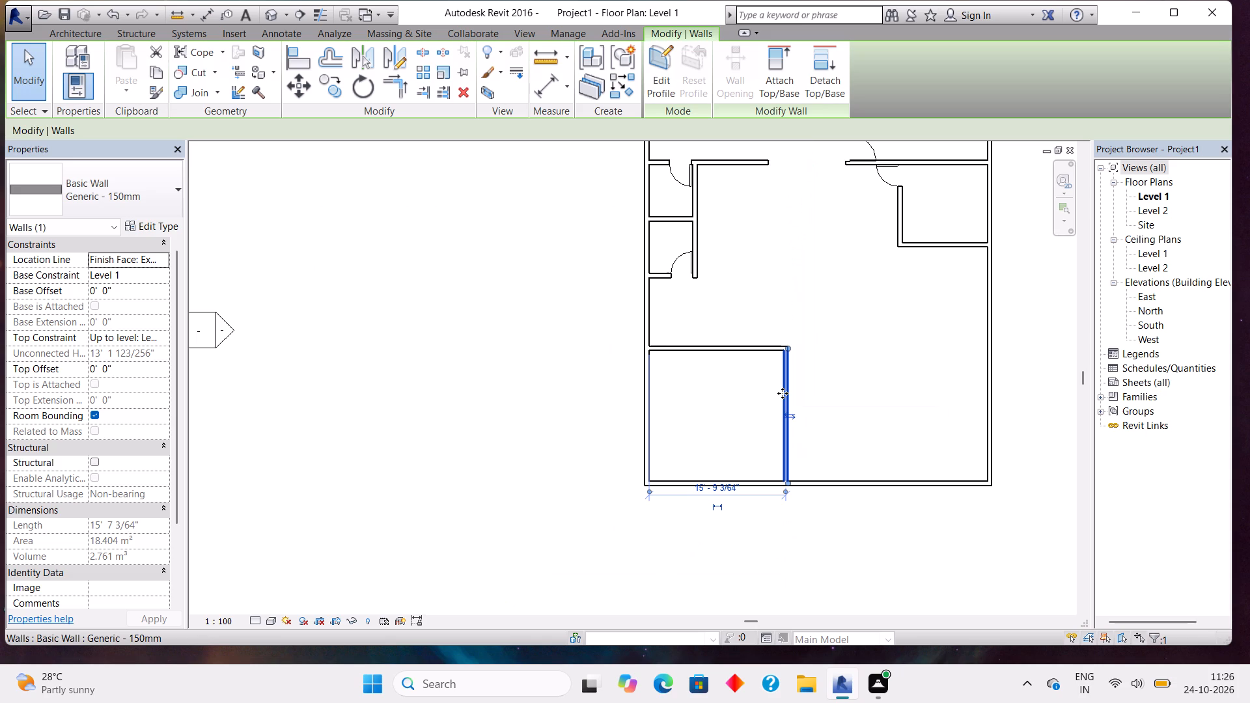
key("Escape")
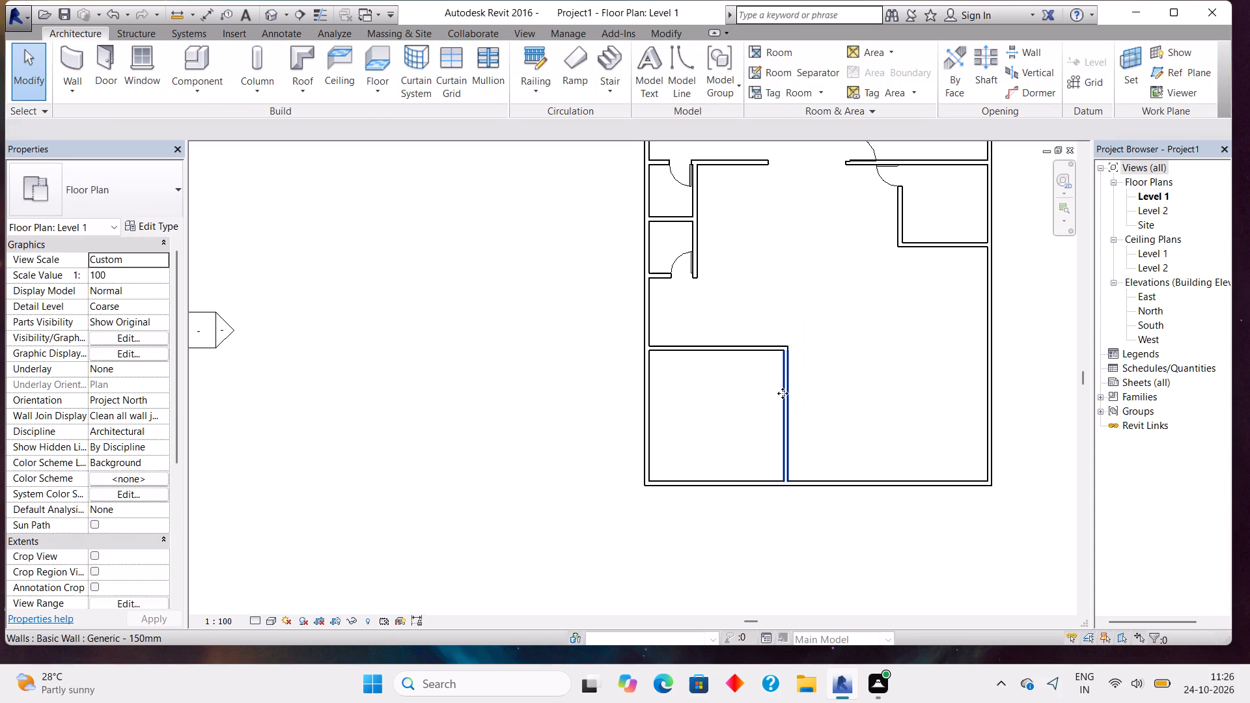
key("Escape")
Measure the corner room's clear height between the inner faces of its upper wall and the bottom exterior wall.
scroll(783, 393, "down", 3)
middle_click_drag(843, 311, 826, 331)
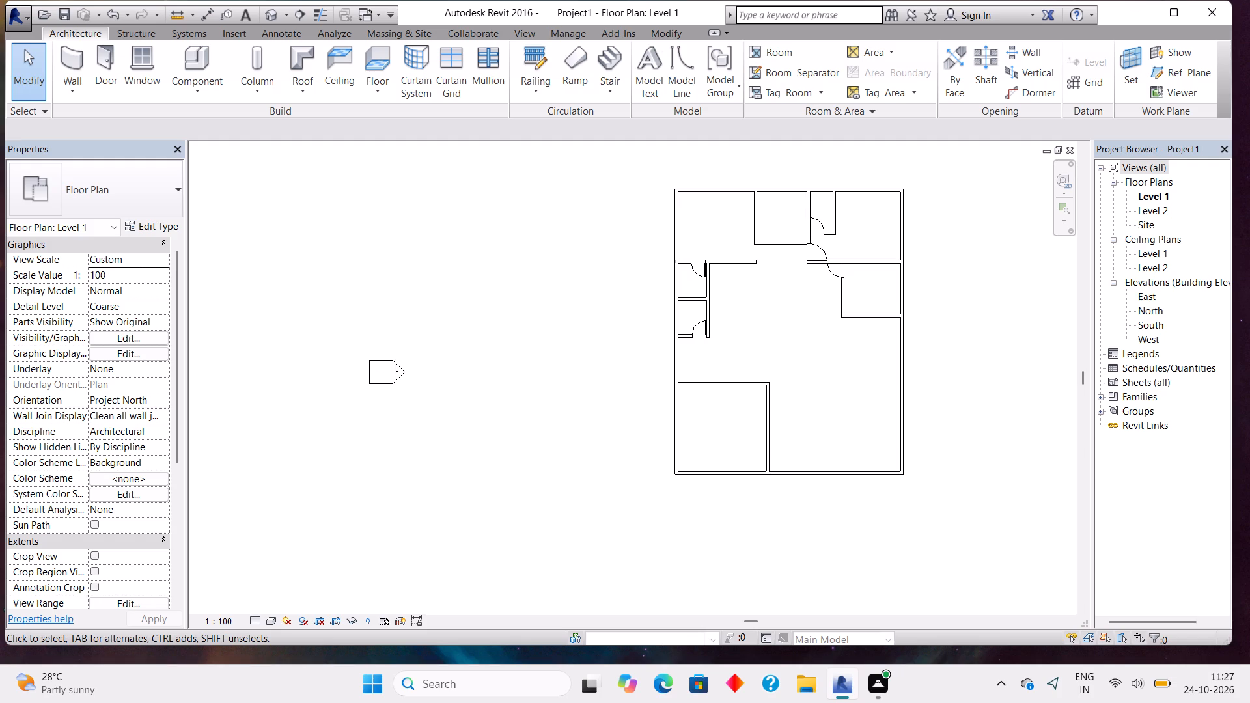
scroll(848, 402, "up", 3)
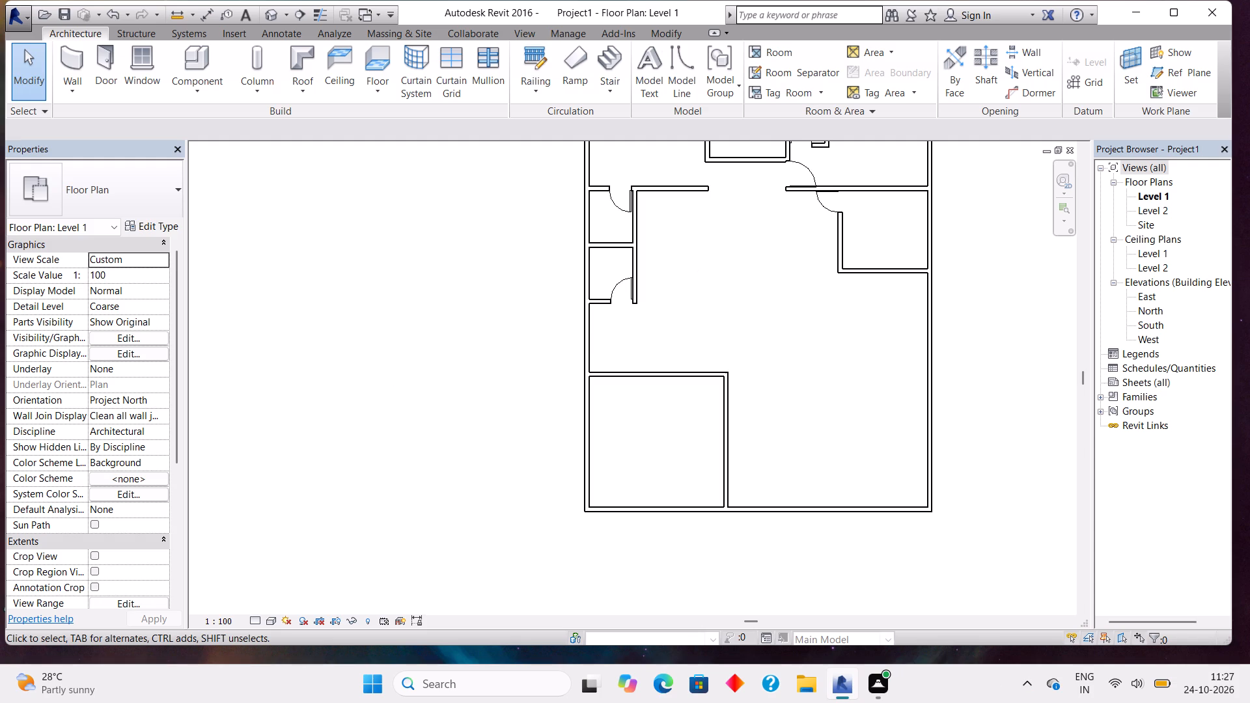
middle_click_drag(834, 361, 810, 385)
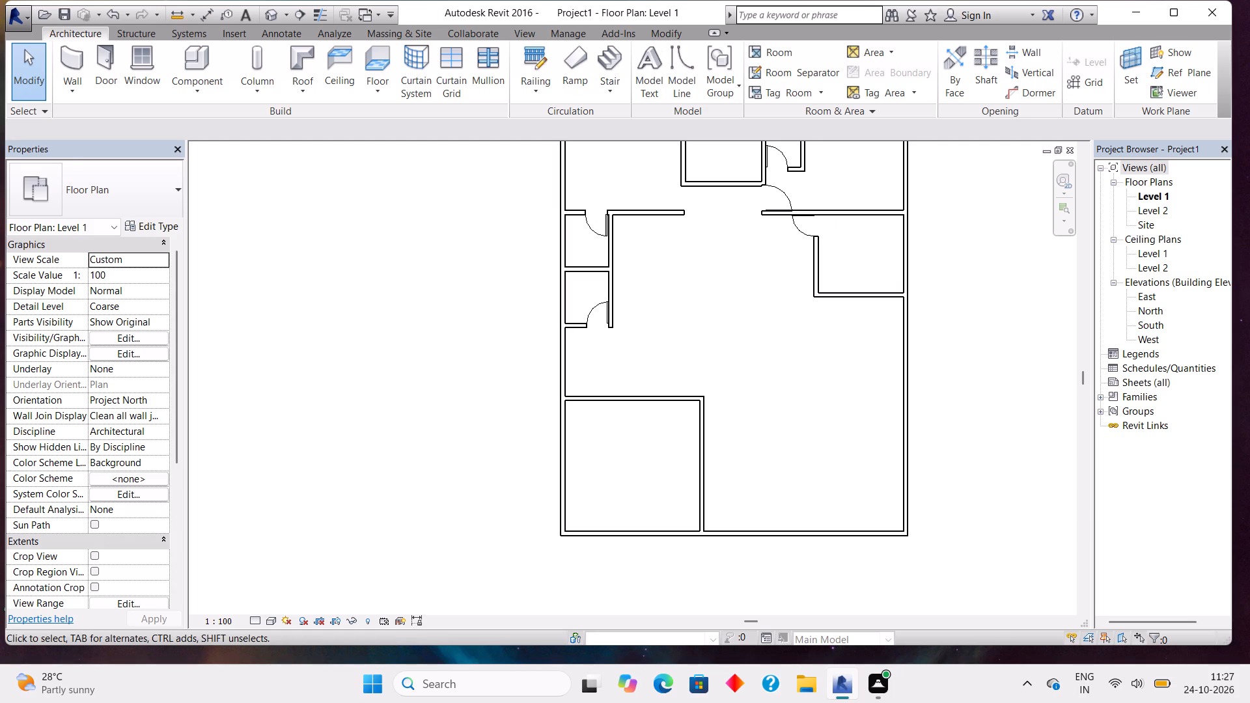
middle_click_drag(799, 346, 745, 360)
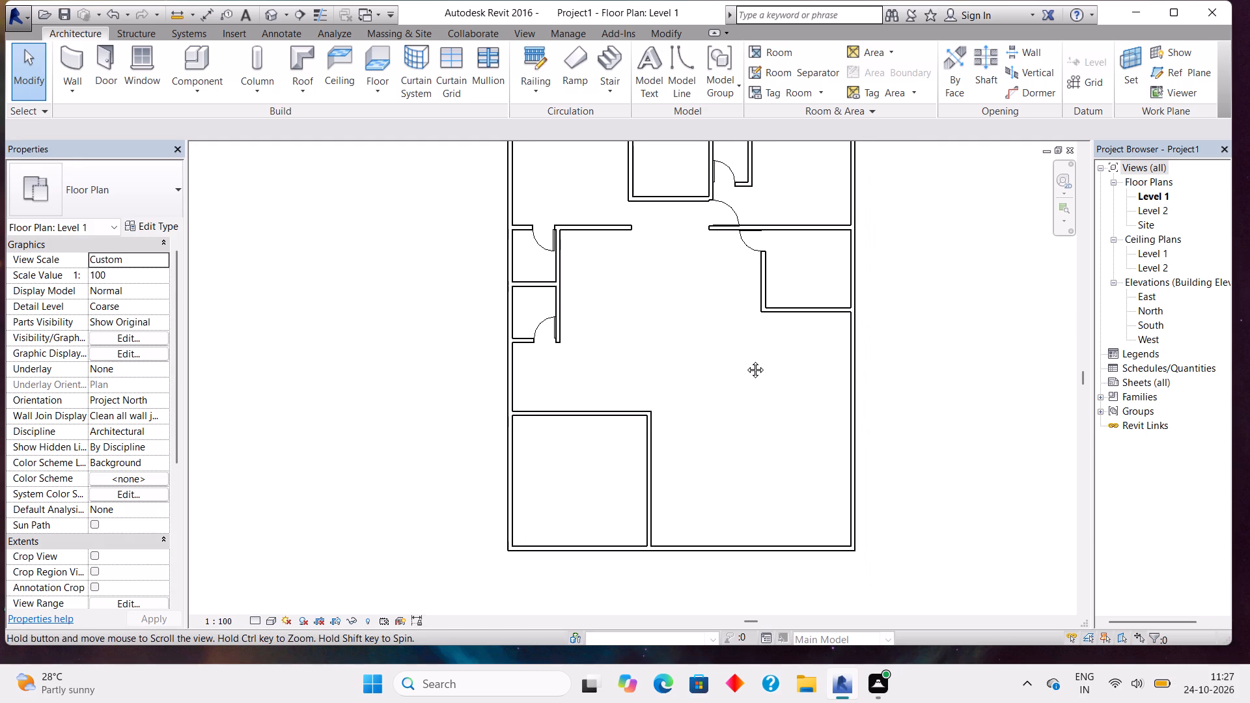
middle_click_drag(745, 360, 743, 349)
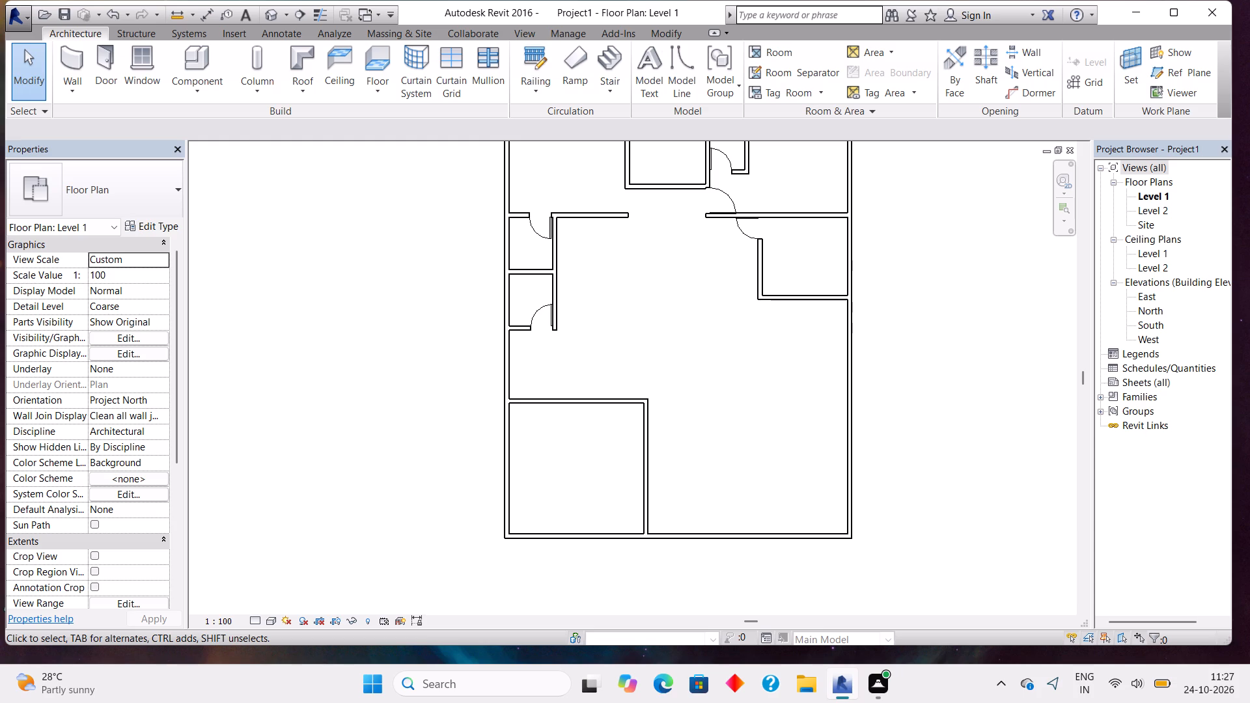
left_click(61, 63)
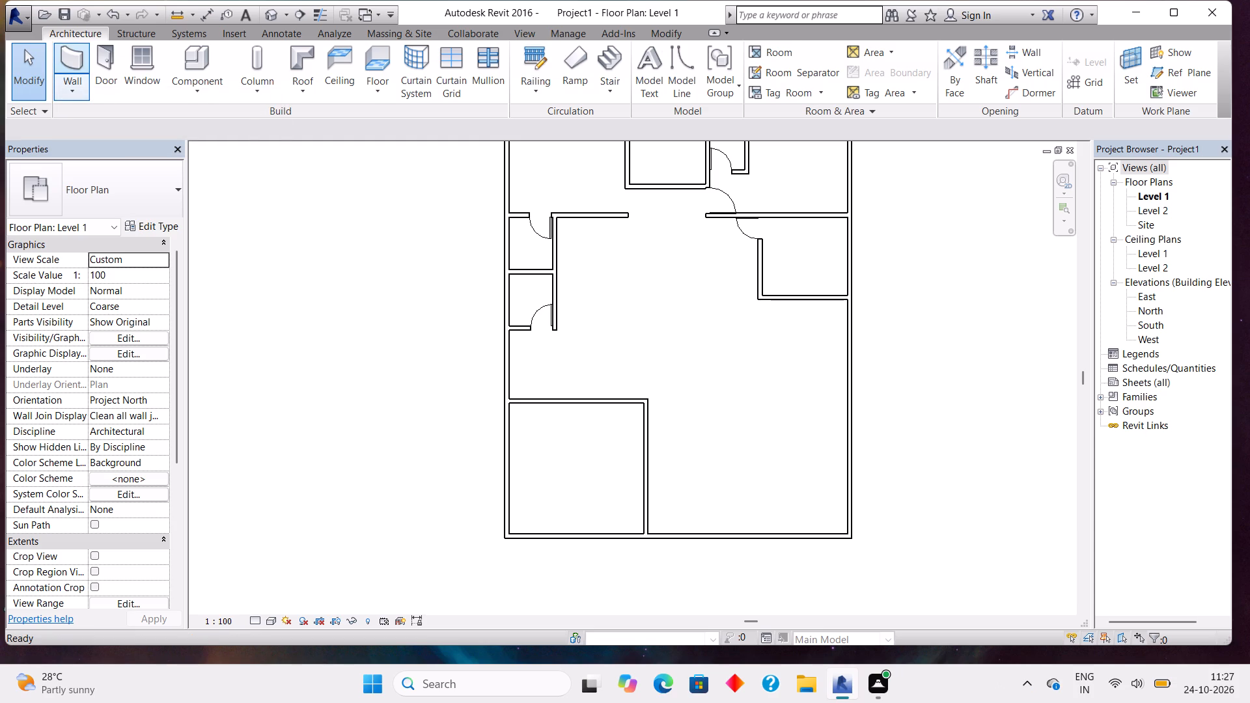
left_click(544, 87)
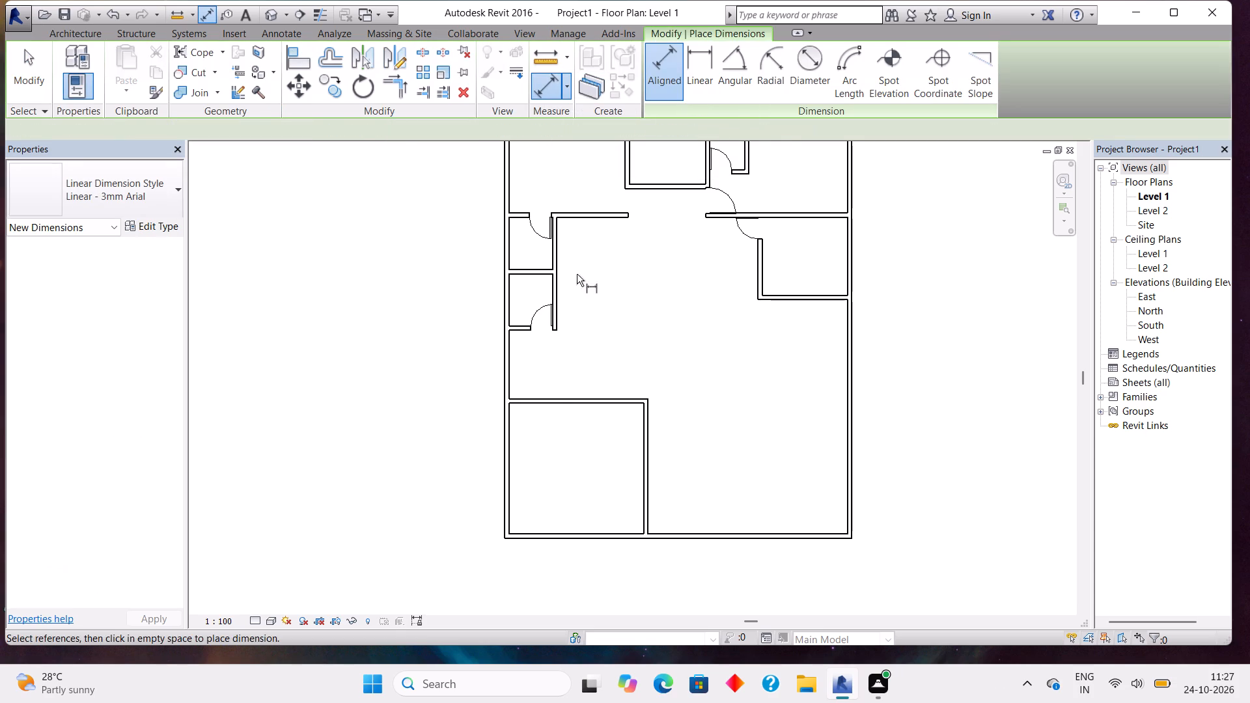
left_click(568, 409)
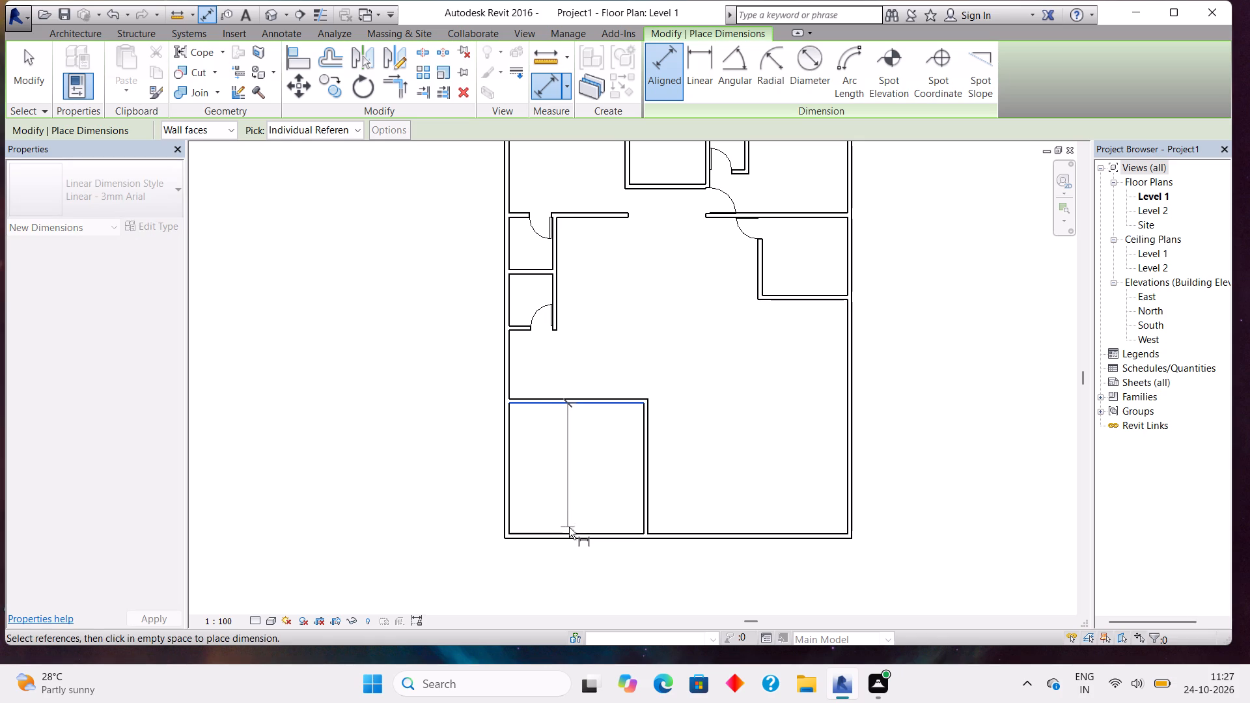
left_click(569, 529)
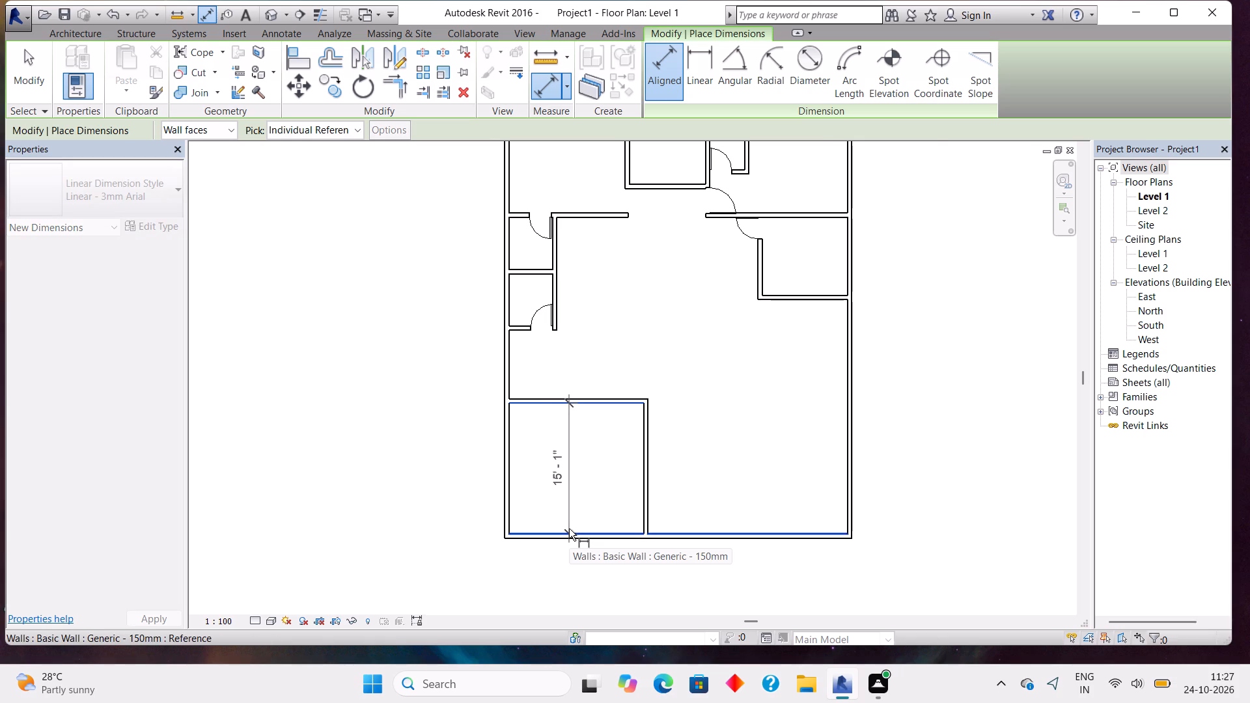
scroll(569, 529, "up", 2)
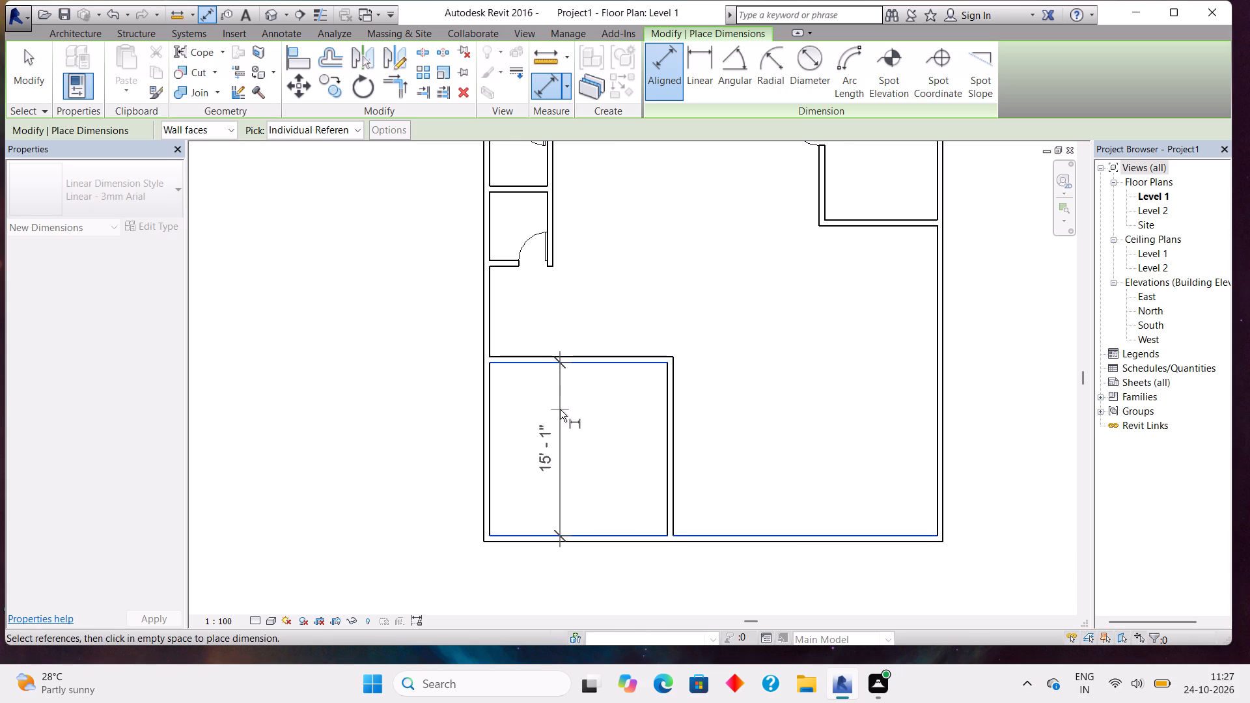
key("Escape")
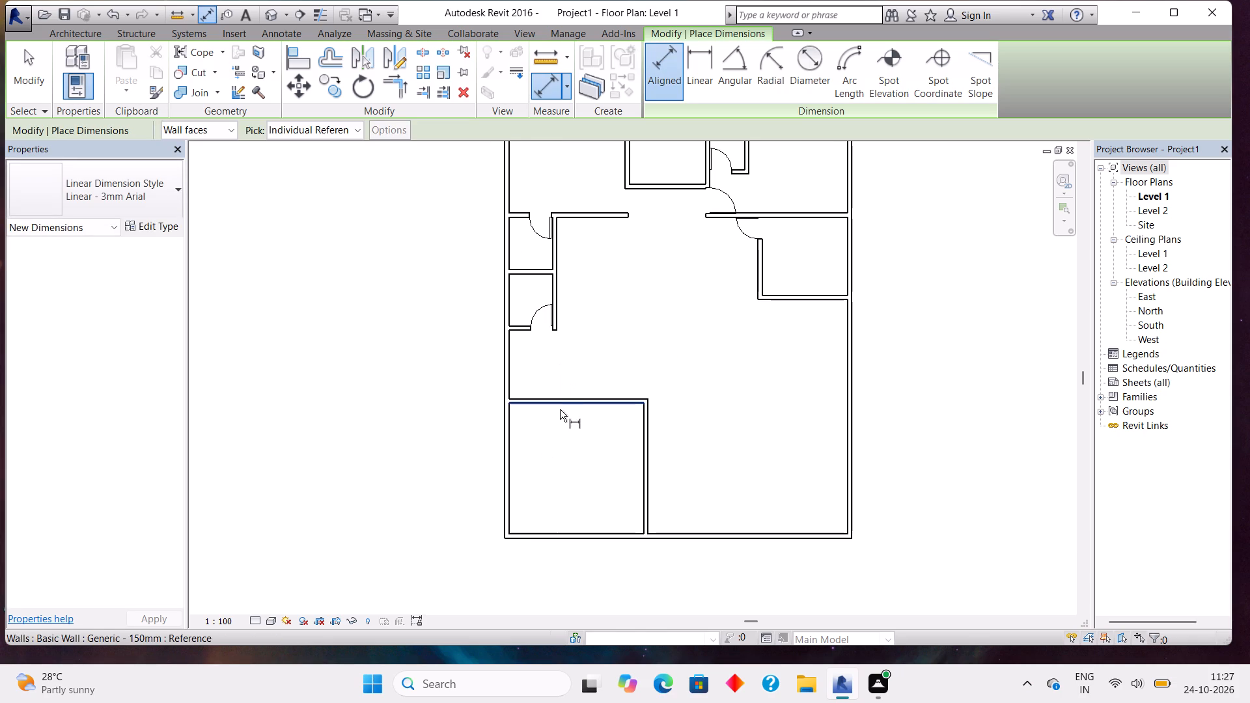
left_click(564, 403)
key("Escape")
key("Escape")
Nudge the corner room's upper horizontal wall up 4' 6", to 20' 1 3/64" from the bottom exterior wall.
left_click(564, 403)
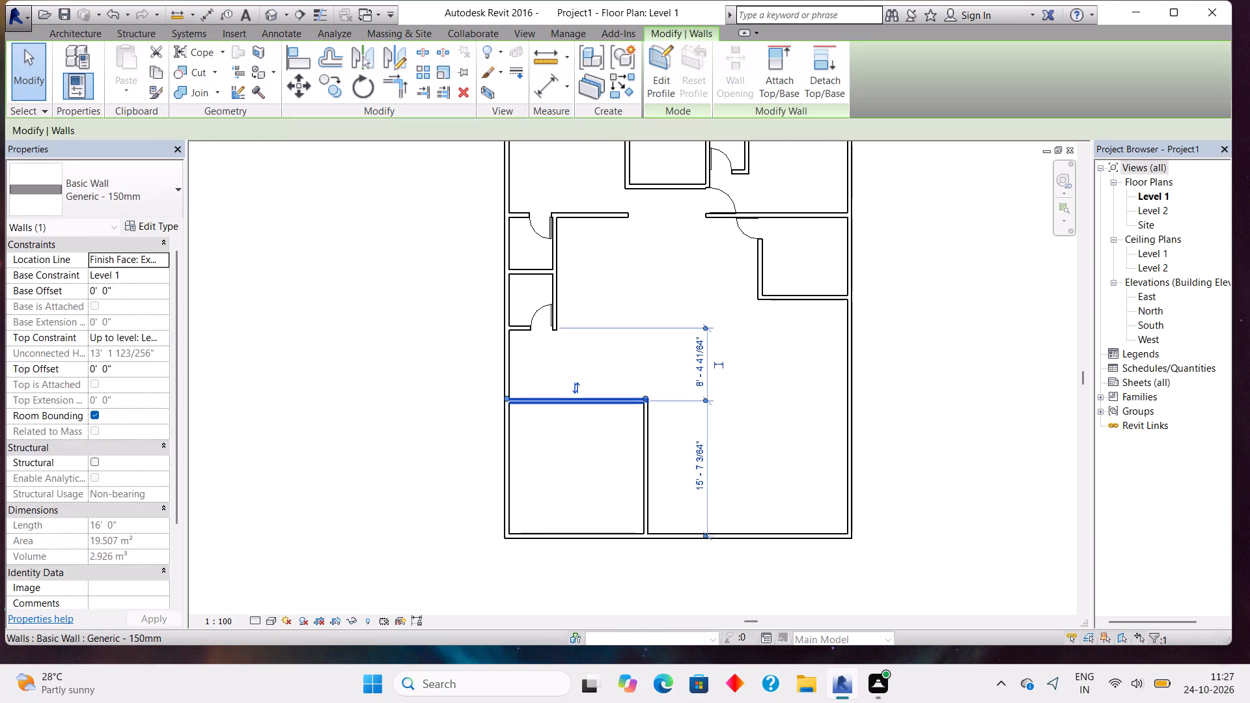
key("Up")
key("Up")
key("Up")
key("Up")
key("Up")
key("Up")
key("Up")
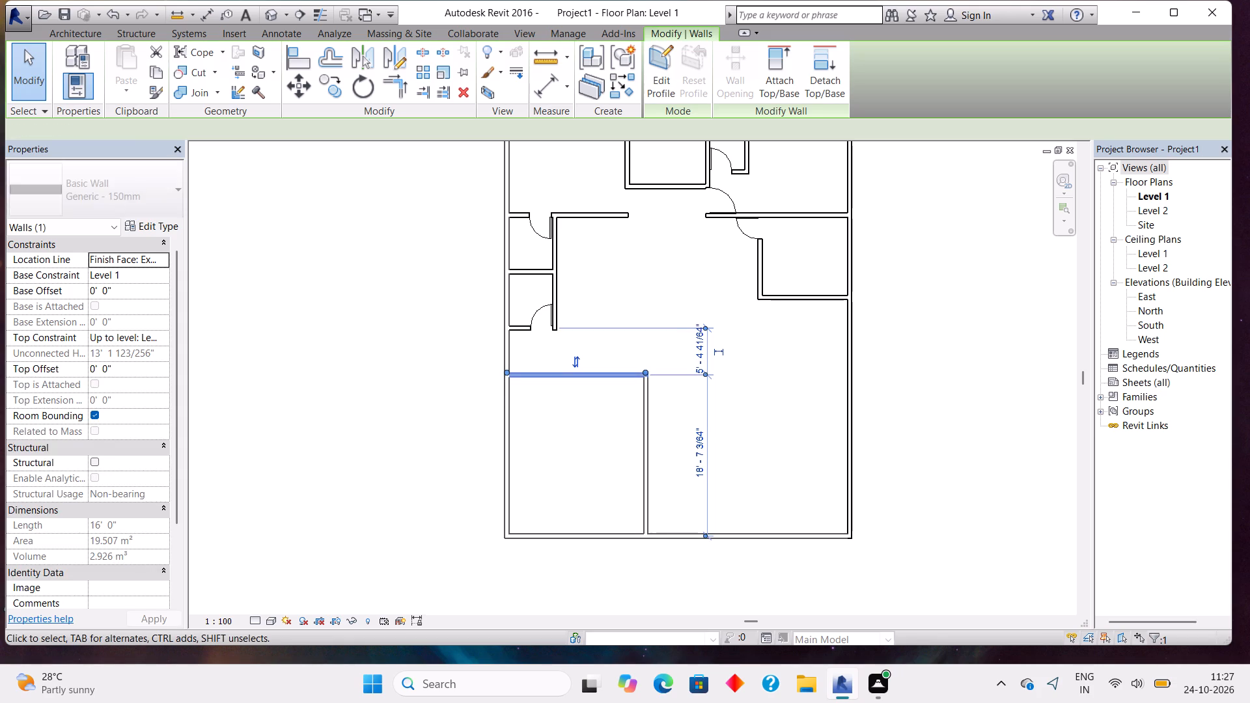
key("Up")
key("Up")
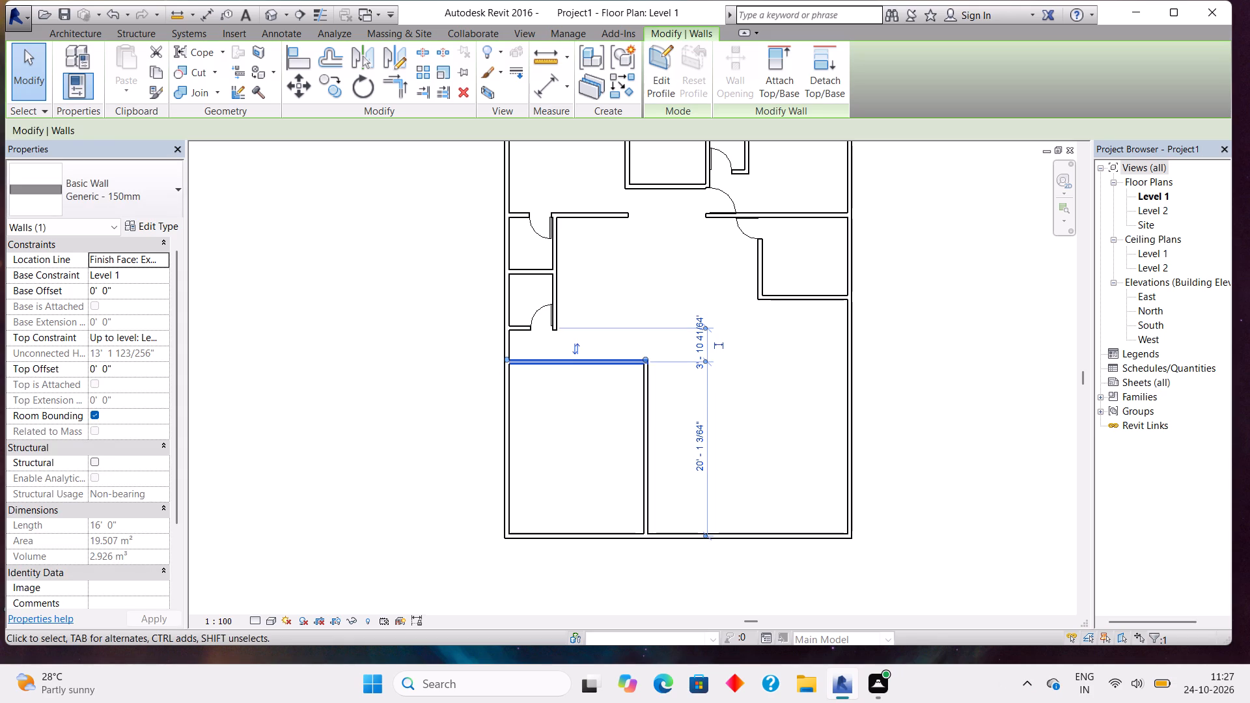
key("Escape")
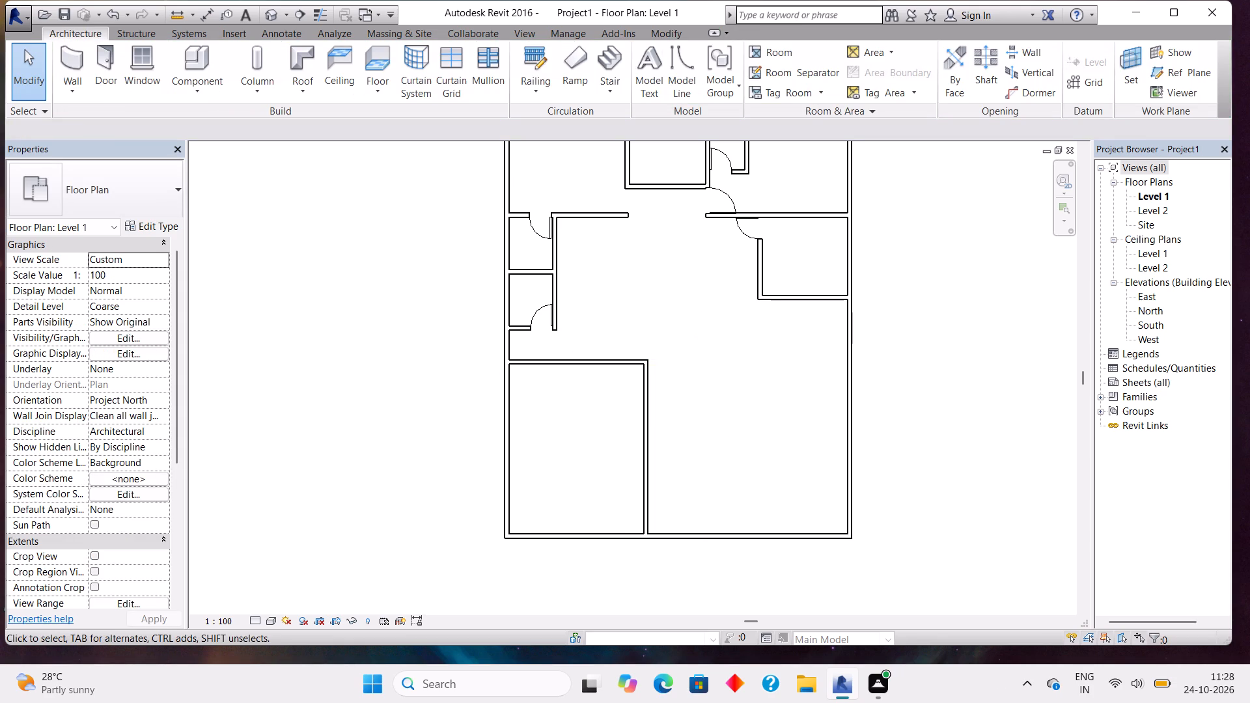
Draw a horizontal Generic - 150mm wall across the corner room, about 6' above the bottom exterior wall, from its interior vertical wall to the left exterior wall.
left_click(64, 42)
left_click(70, 55)
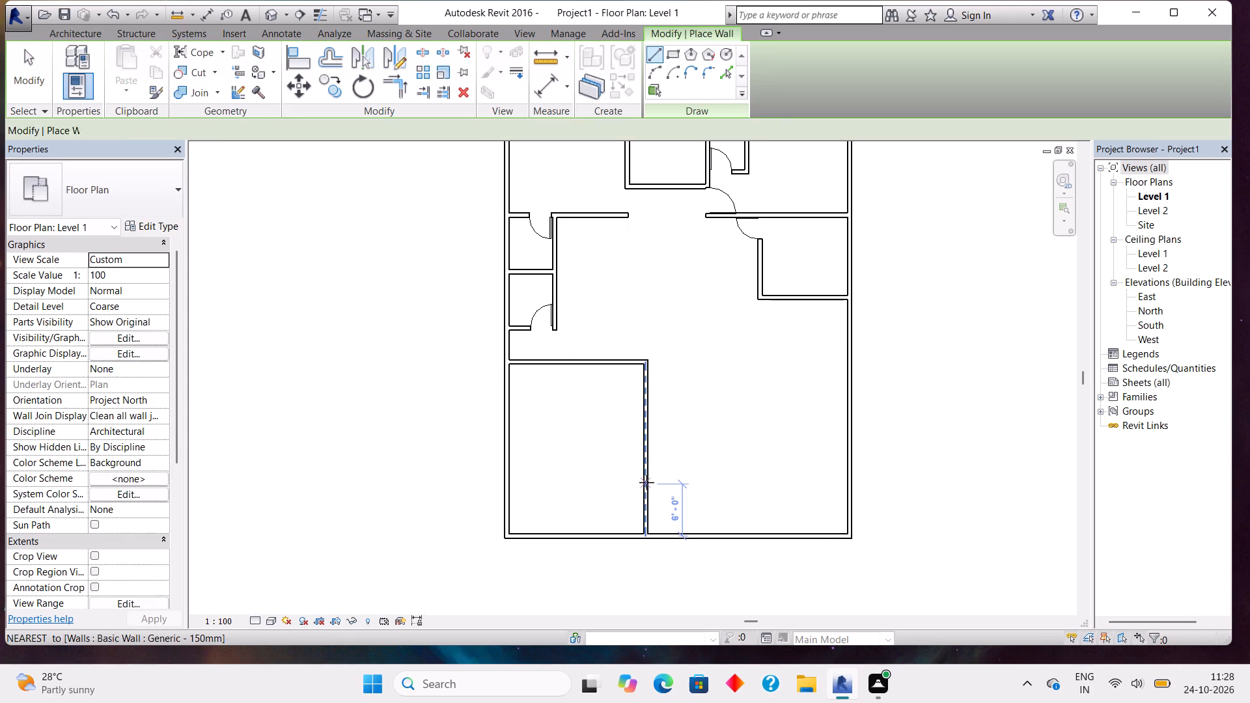
left_click(646, 482)
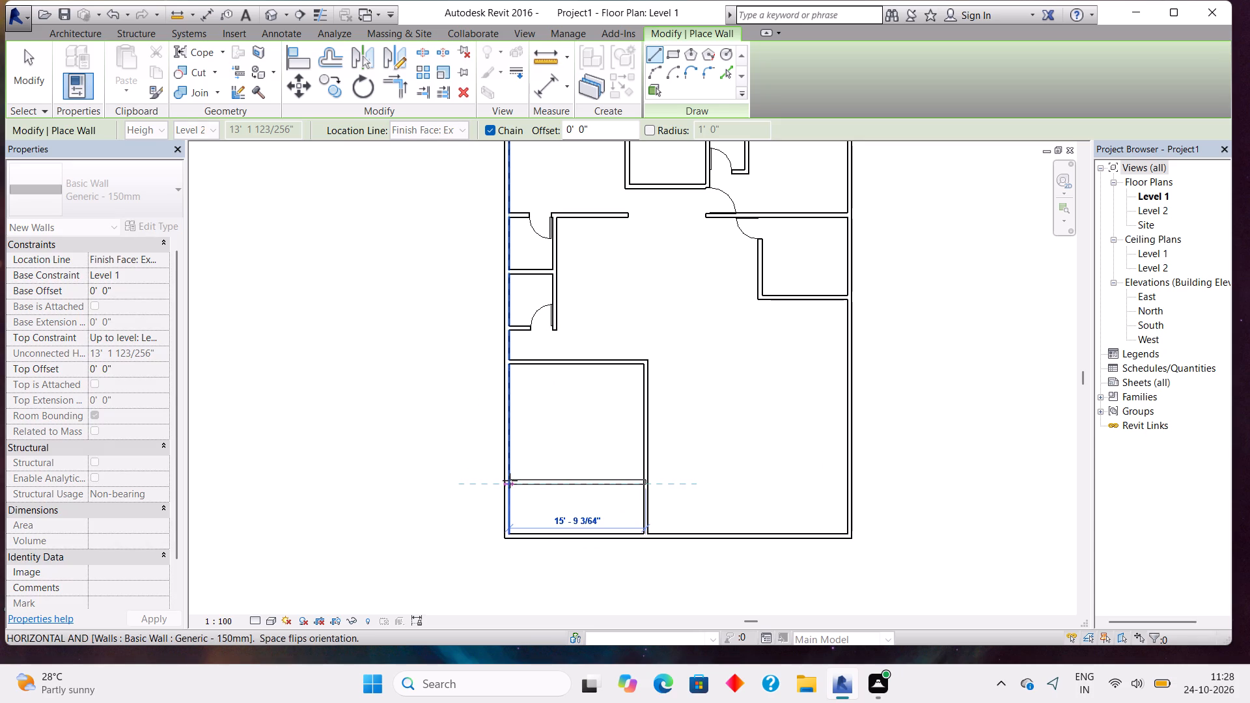
left_click(510, 480)
key("Escape")
scroll(552, 508, "down", 2)
middle_click_drag(546, 486, 547, 499)
scroll(547, 499, "up", 7)
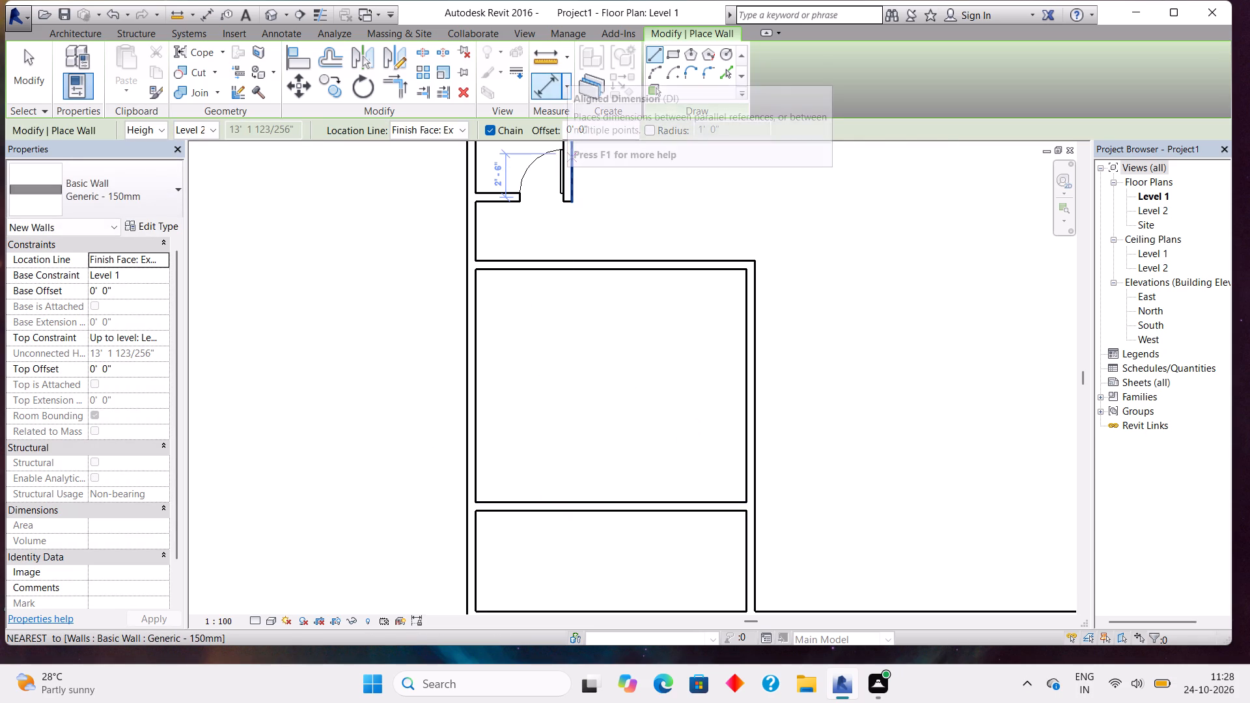
Measure the clear height of the room above the new partition between the inner faces of its horizontal walls.
left_click(538, 92)
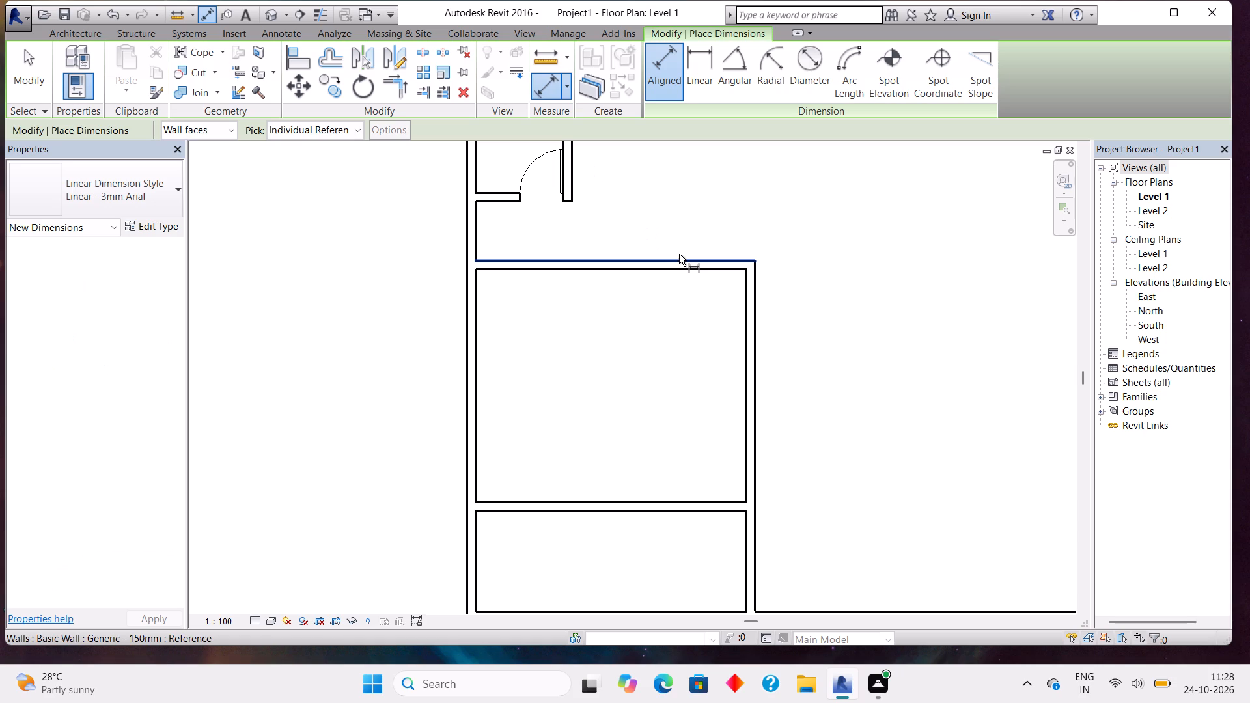
left_click(650, 274)
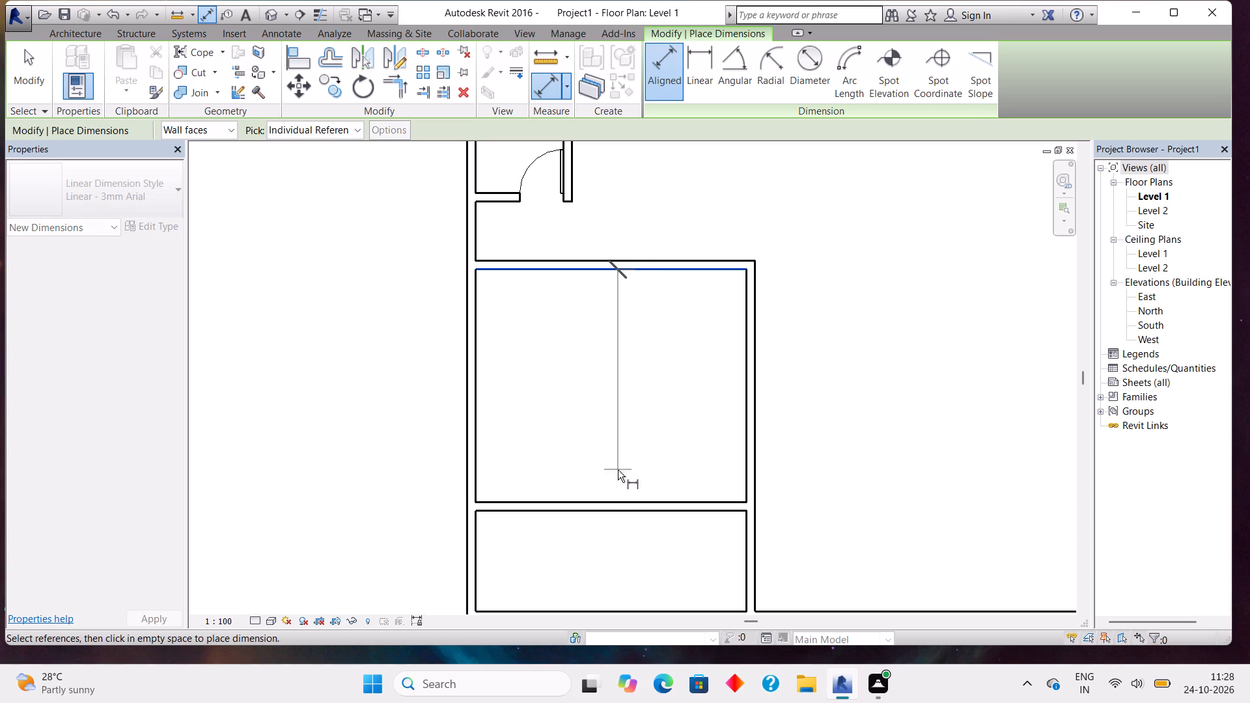
left_click(615, 499)
scroll(615, 499, "up", 2)
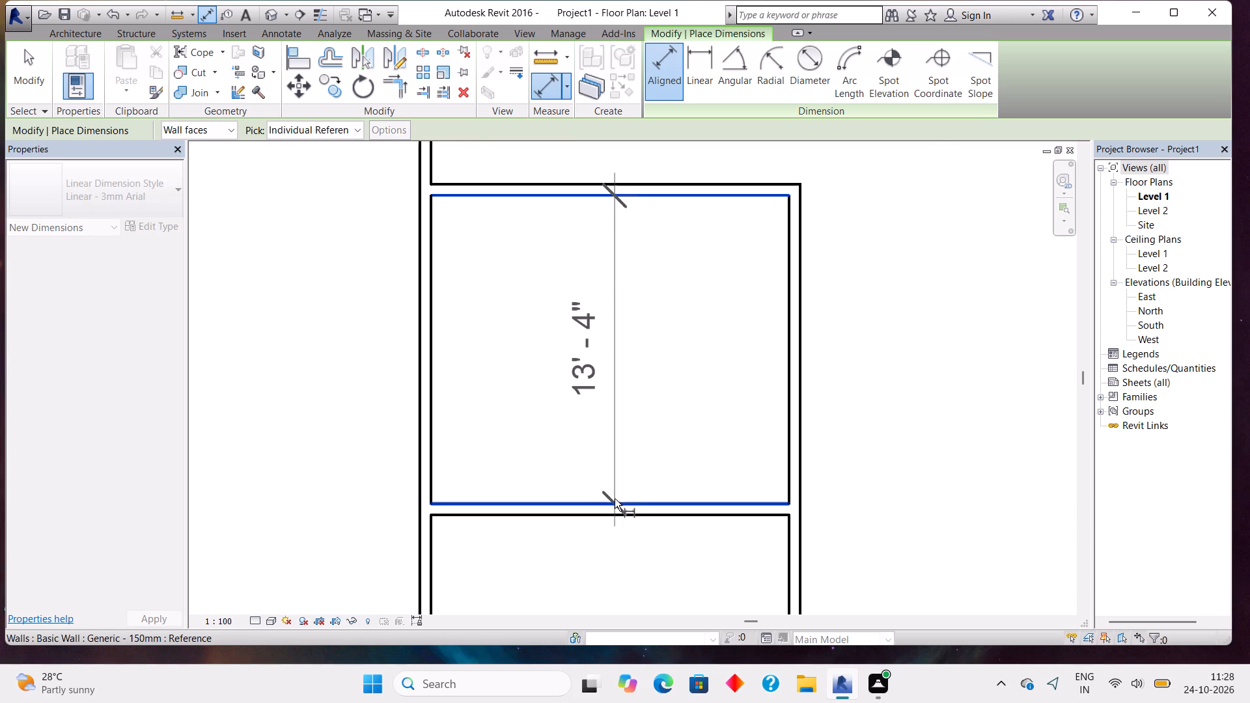
scroll(615, 499, "down", 3)
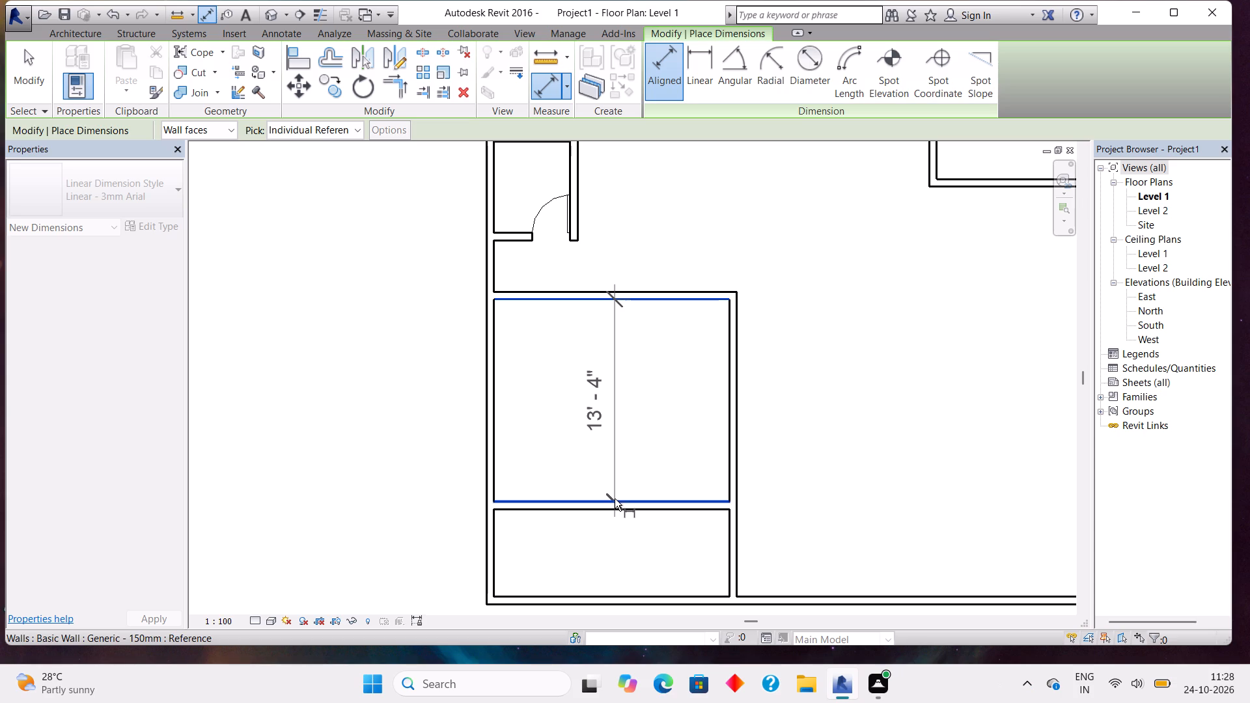
scroll(615, 499, "up", 6)
scroll(615, 499, "down", 3)
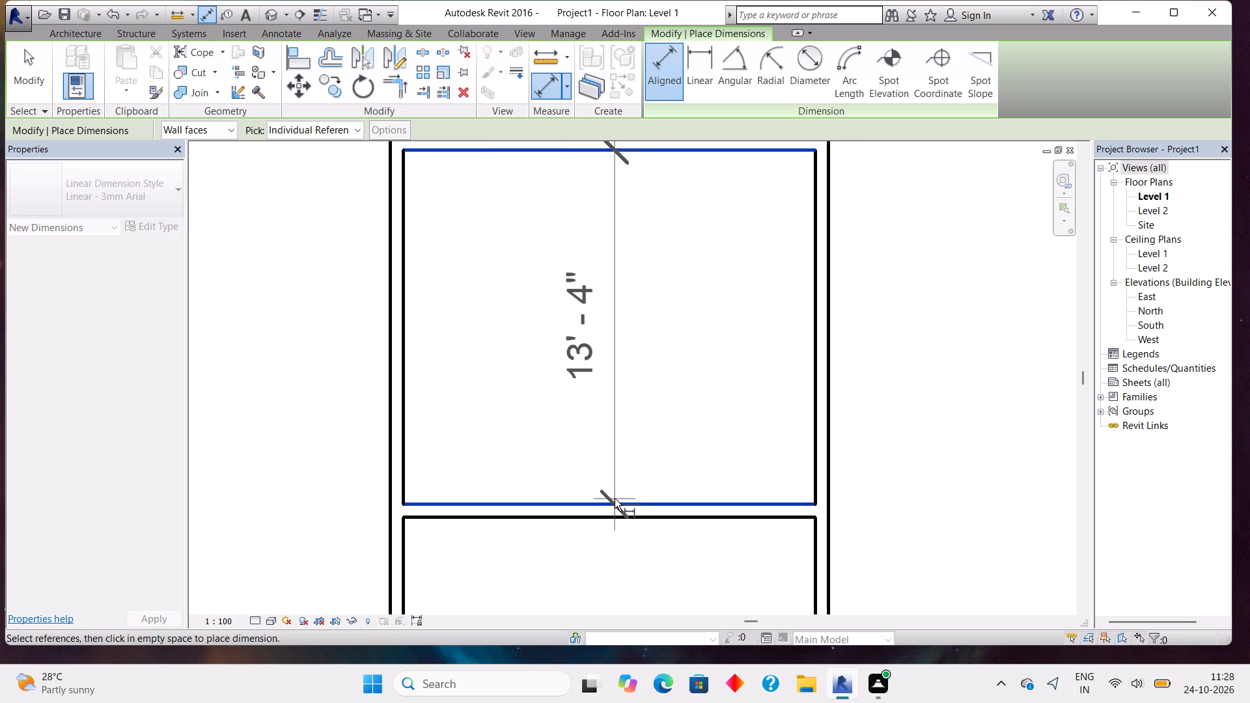
key("Escape")
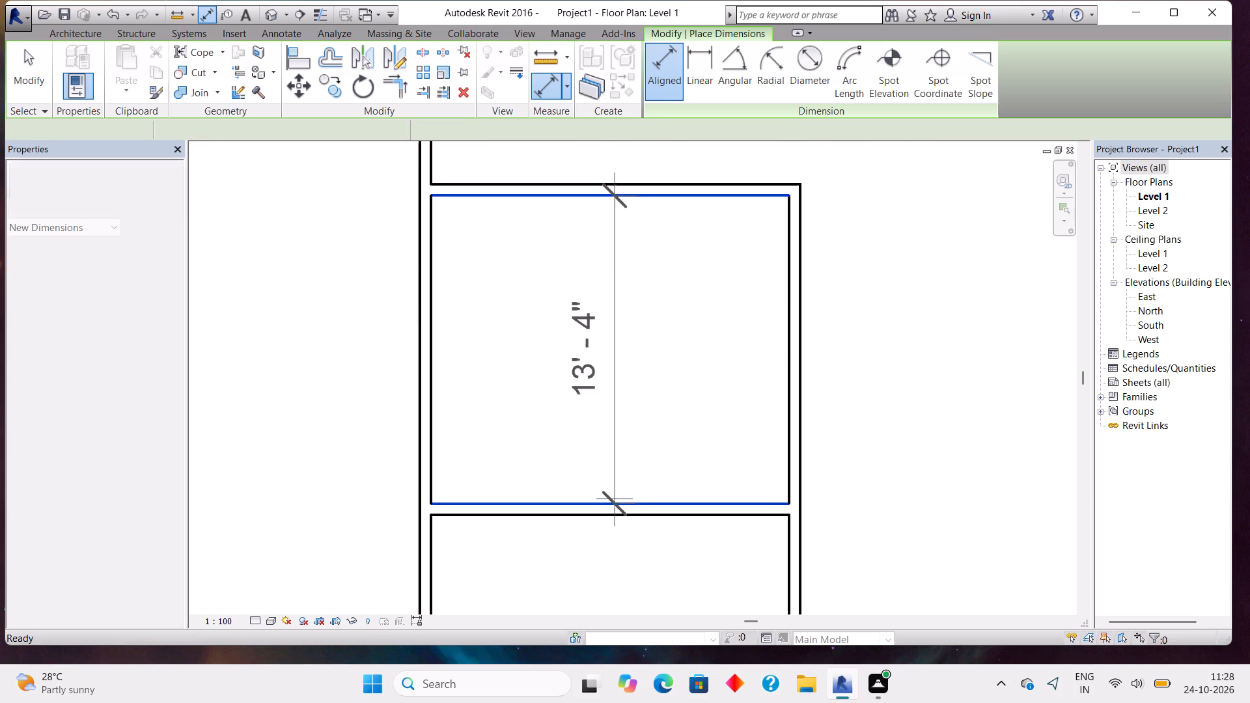
Nudge the corner room's horizontal partition down 1', to 5' 2 61/64" from the bottom exterior wall.
key("Escape")
left_click(615, 499)
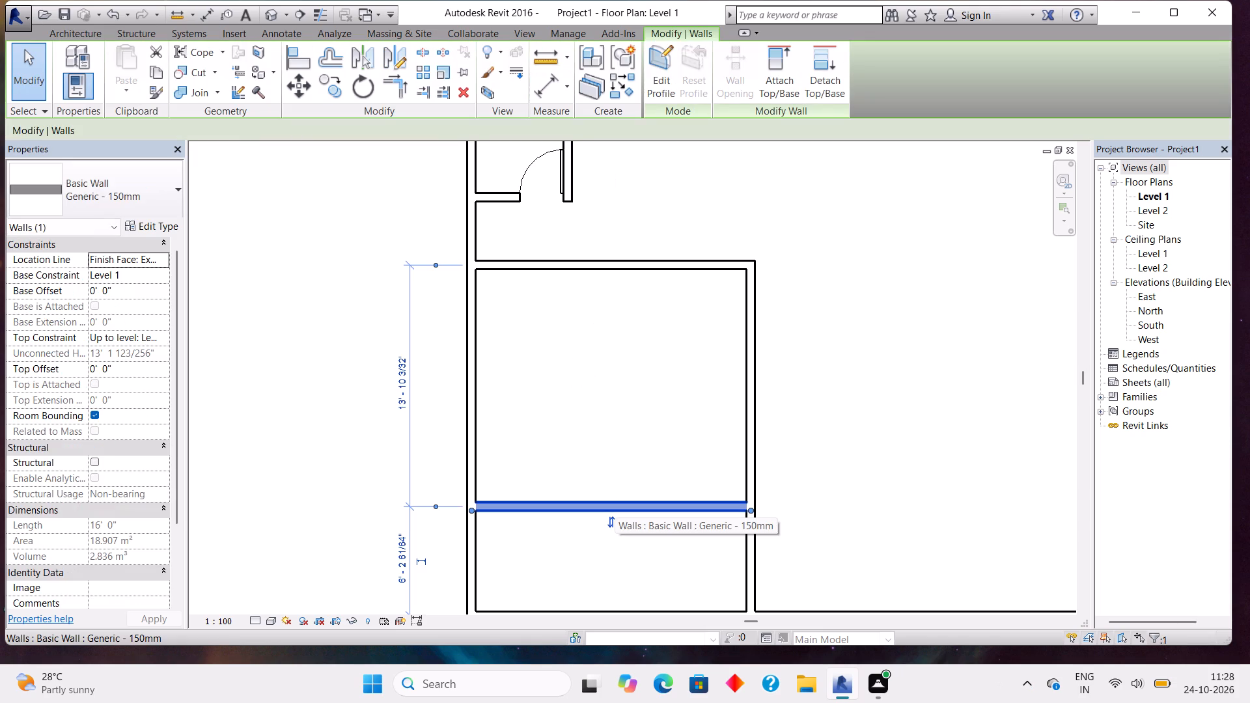
key("Down")
key("Down")
key("Down")
key("Down")
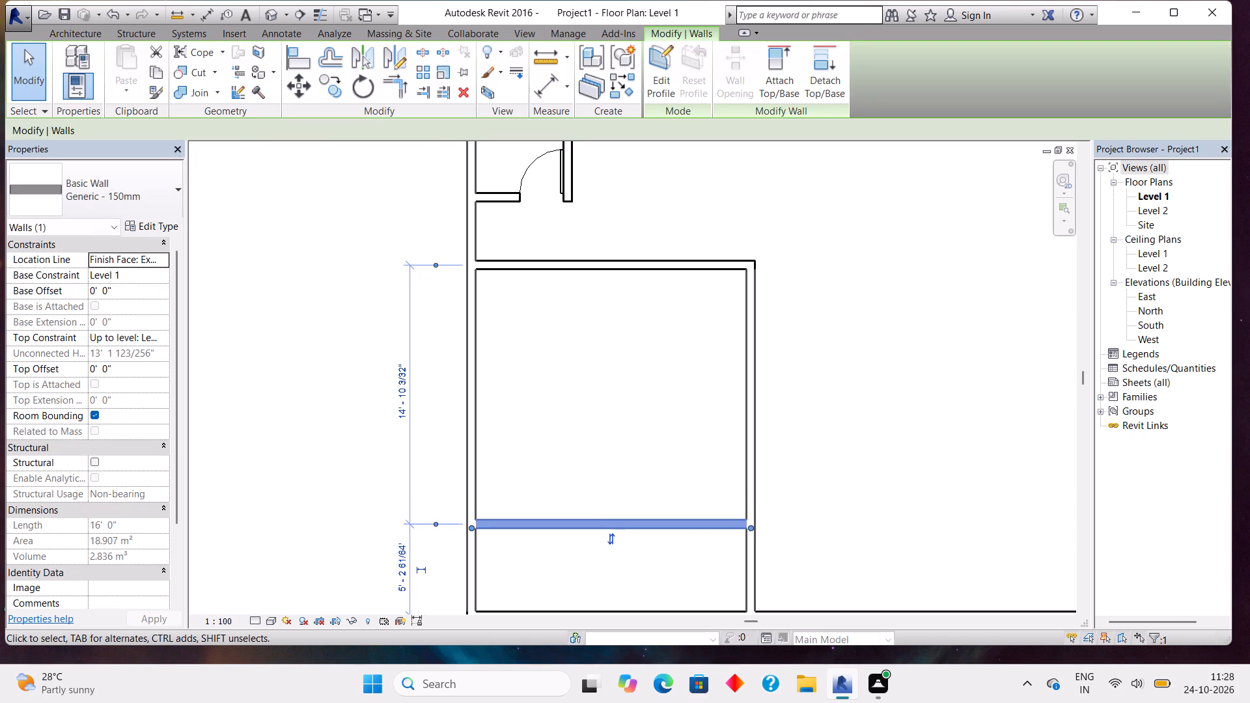
Measure the clear height of the room above the partition between the inner faces of its horizontal walls.
left_click(543, 86)
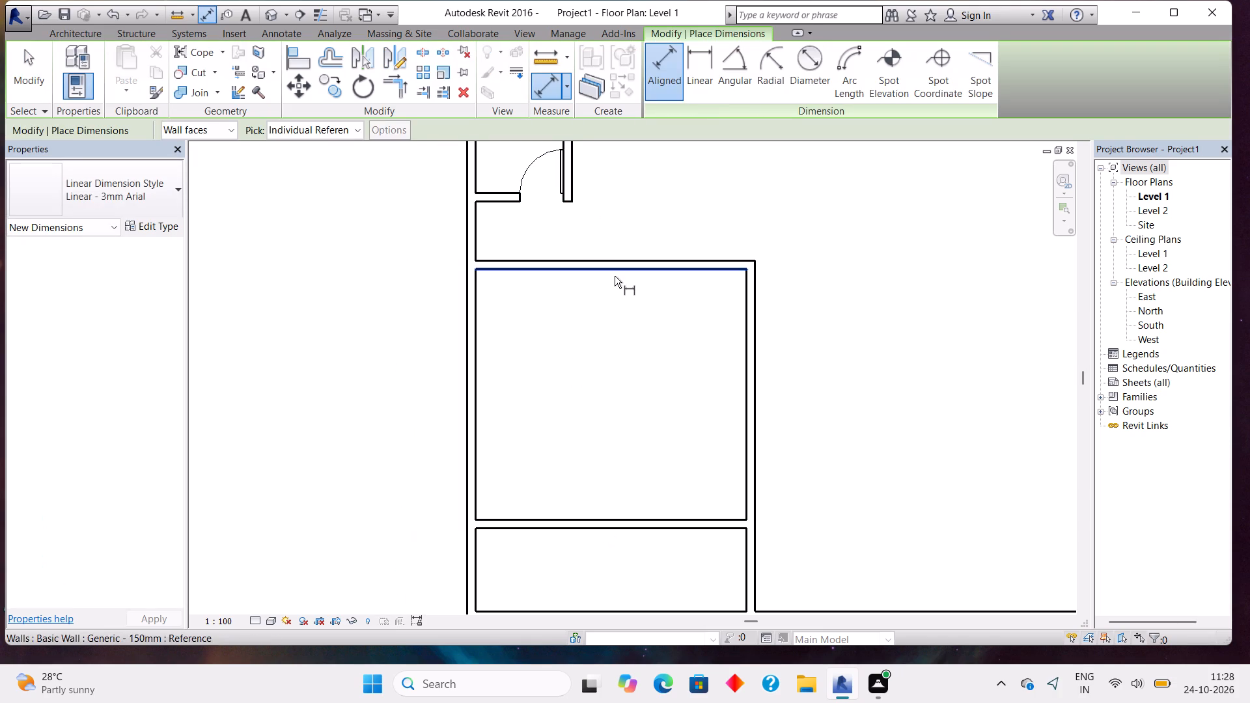
left_click(615, 279)
left_click(616, 271)
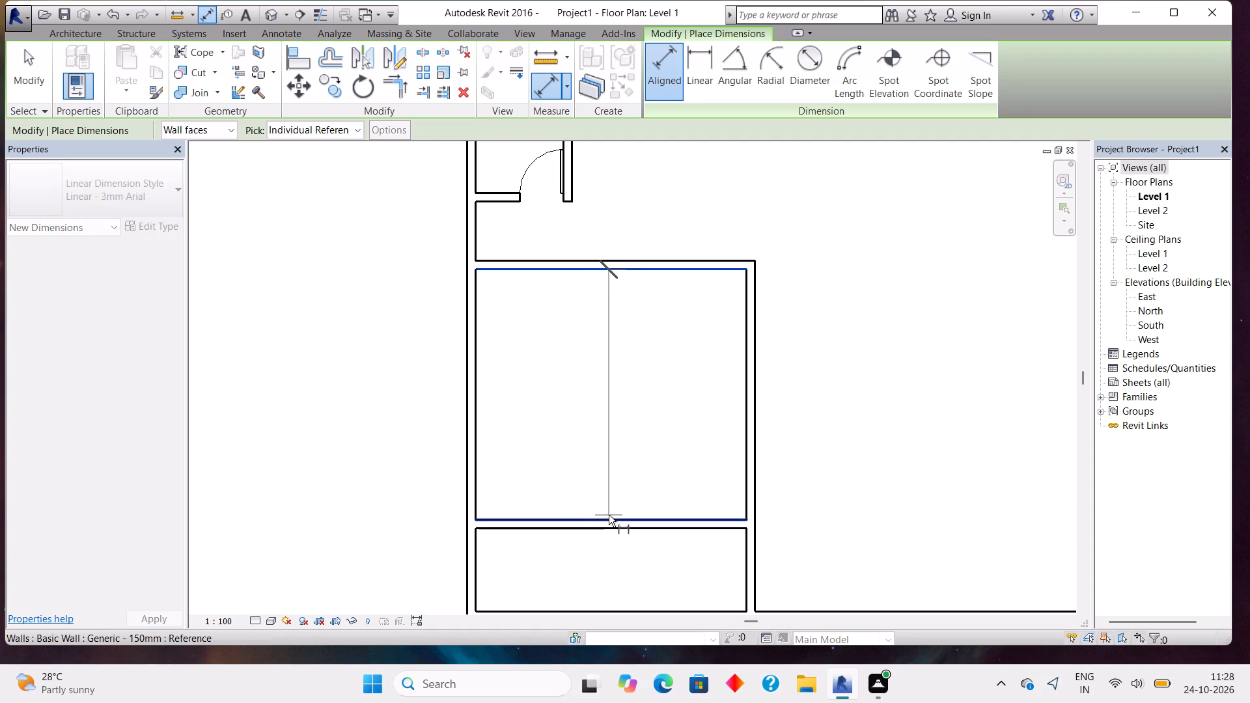
left_click(608, 516)
scroll(608, 516, "up", 1)
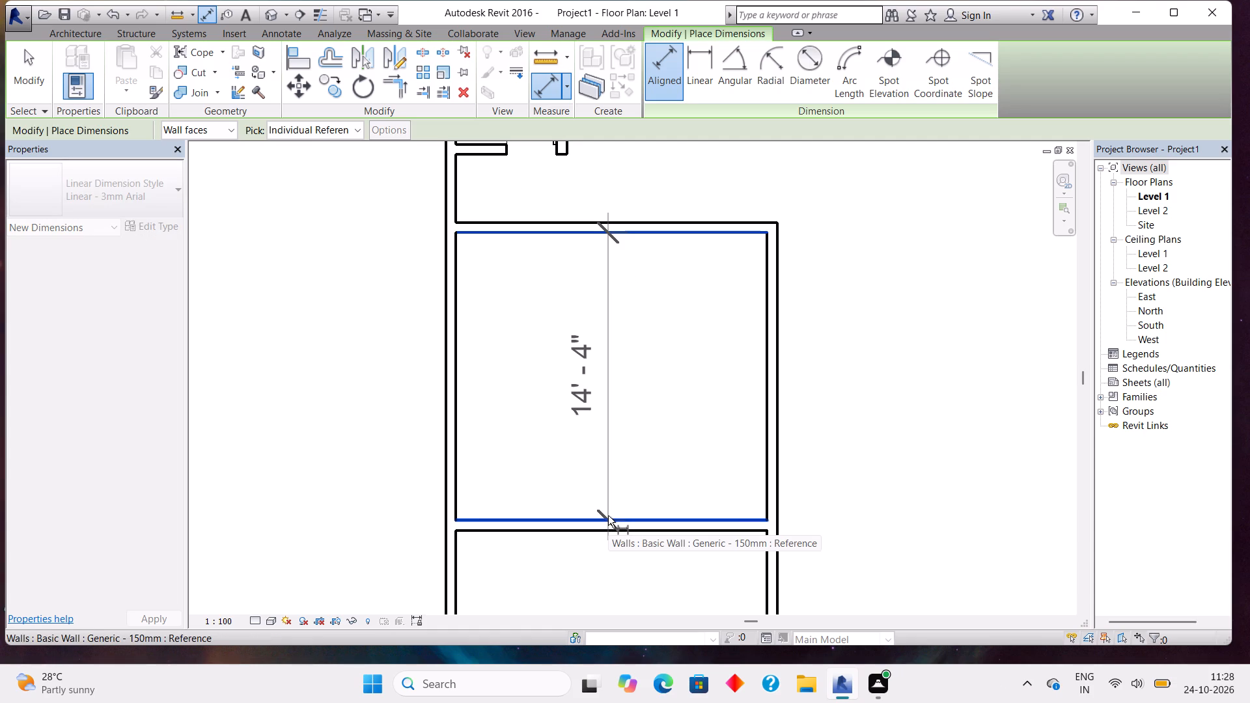
key("Escape")
key("Escape")
key("Escape")
Nudge the horizontal partition down another 9", to 4' 5 61/64" from the bottom exterior wall.
left_click(608, 516)
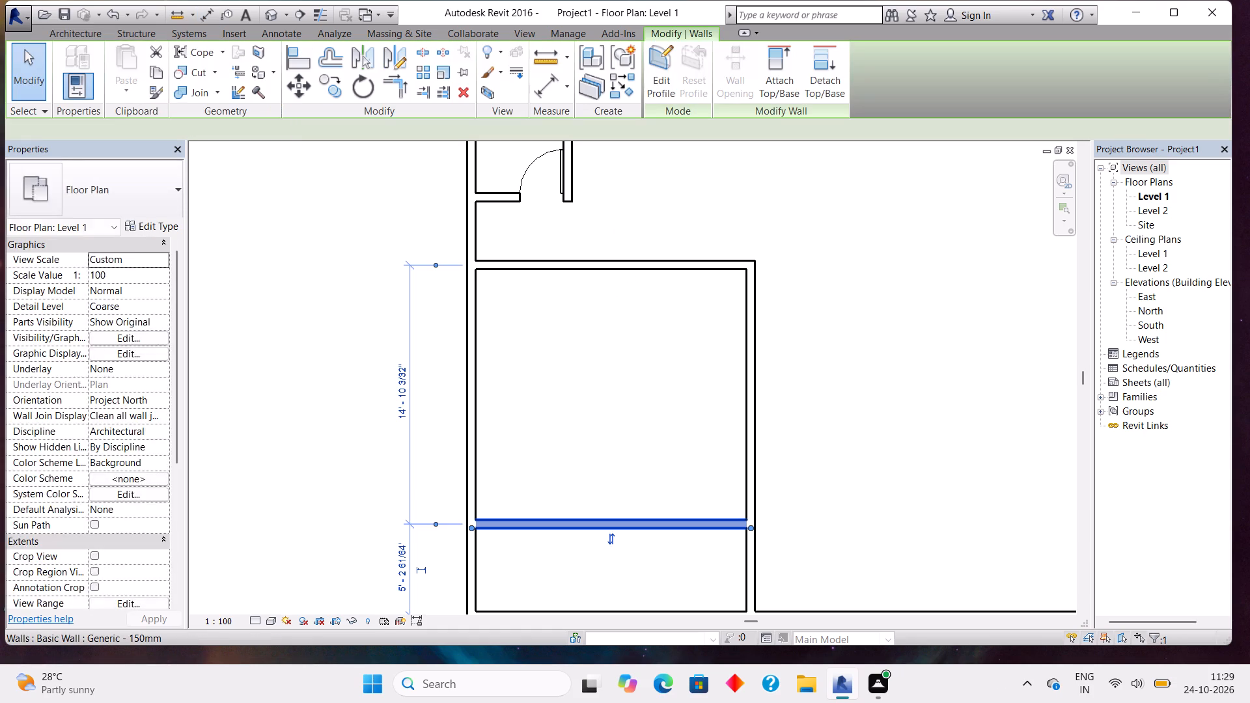
key("Down")
key("Down")
key("Down")
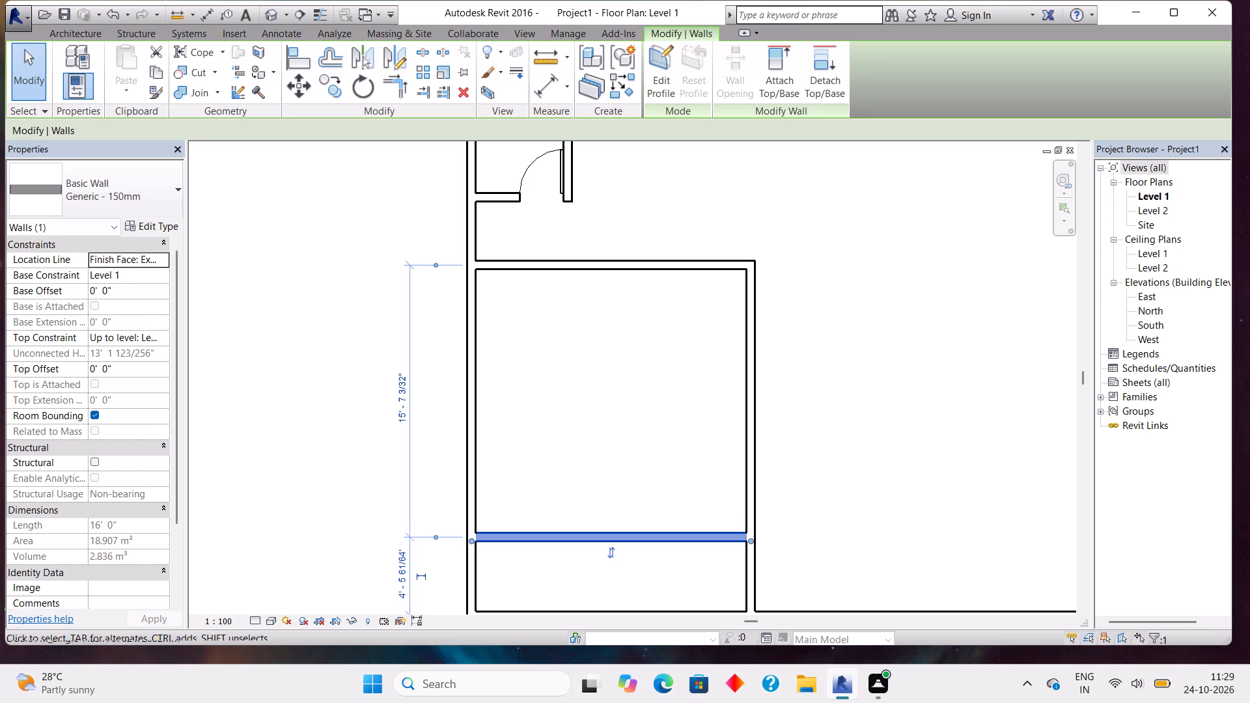
Measure the clear height of the room above the moved partition between its inner wall faces again.
left_click(547, 88)
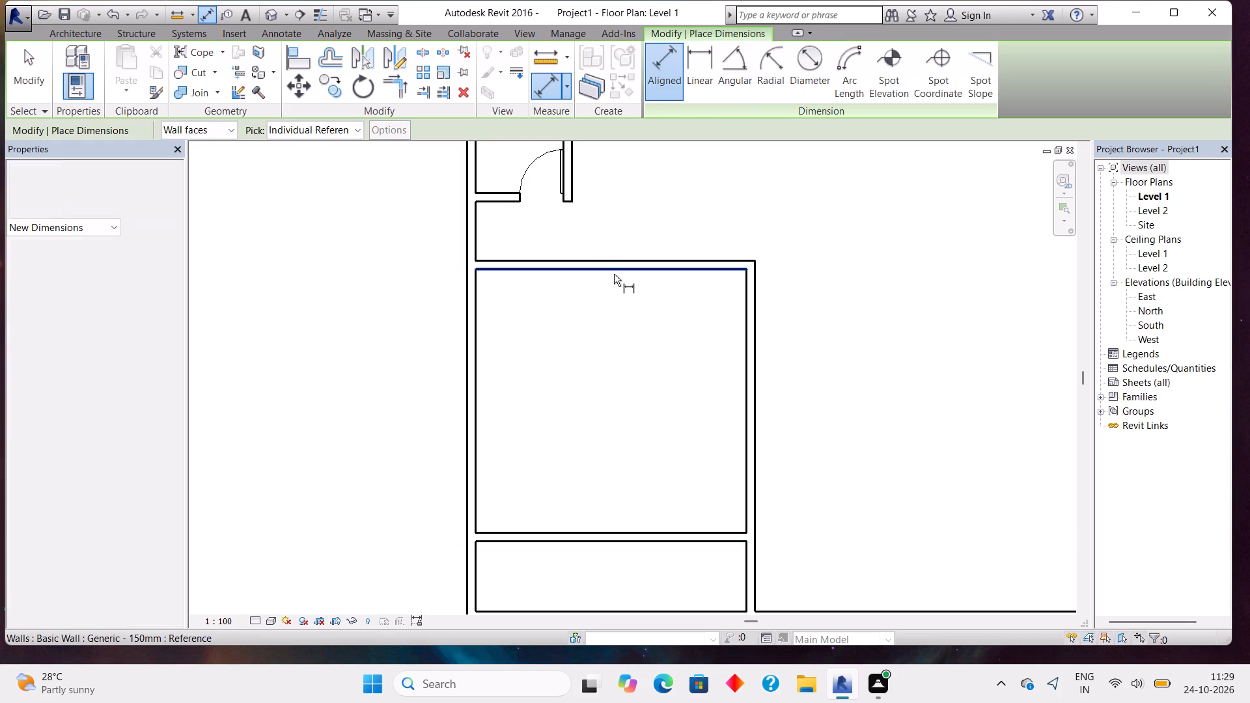
left_click(614, 274)
left_click(599, 529)
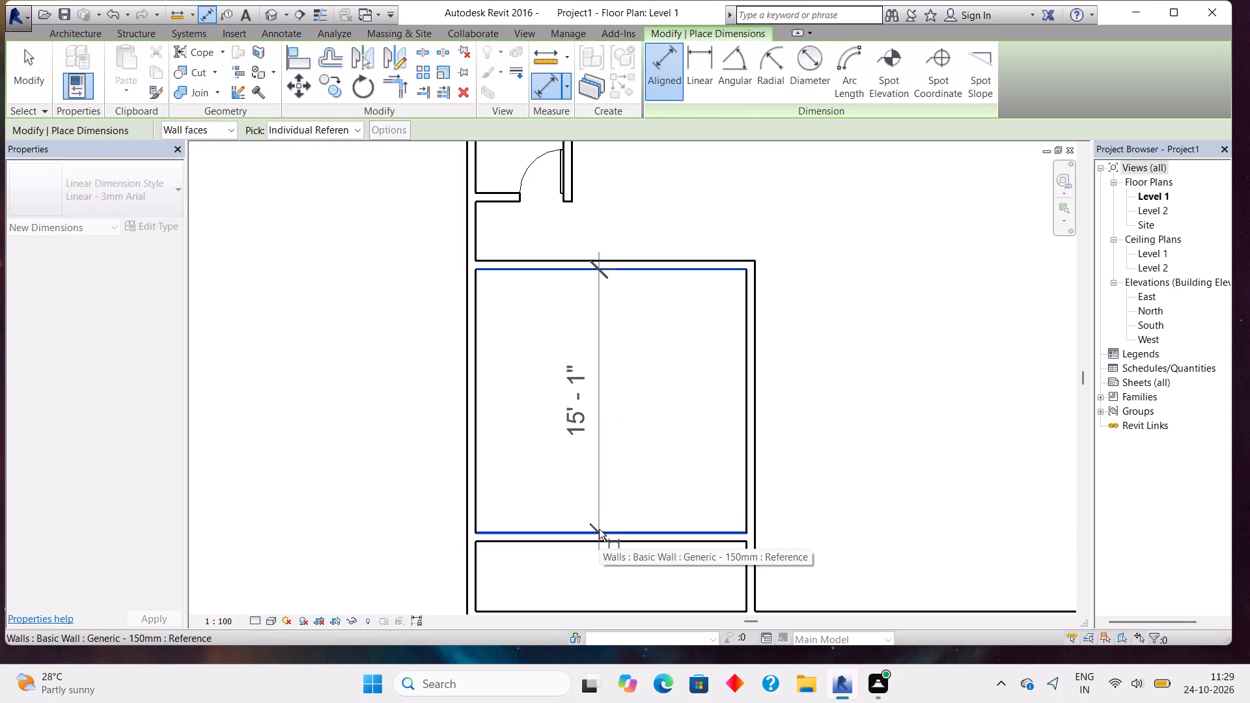
scroll(599, 529, "up", 5)
key("Escape")
scroll(599, 529, "down", 1)
key("Escape")
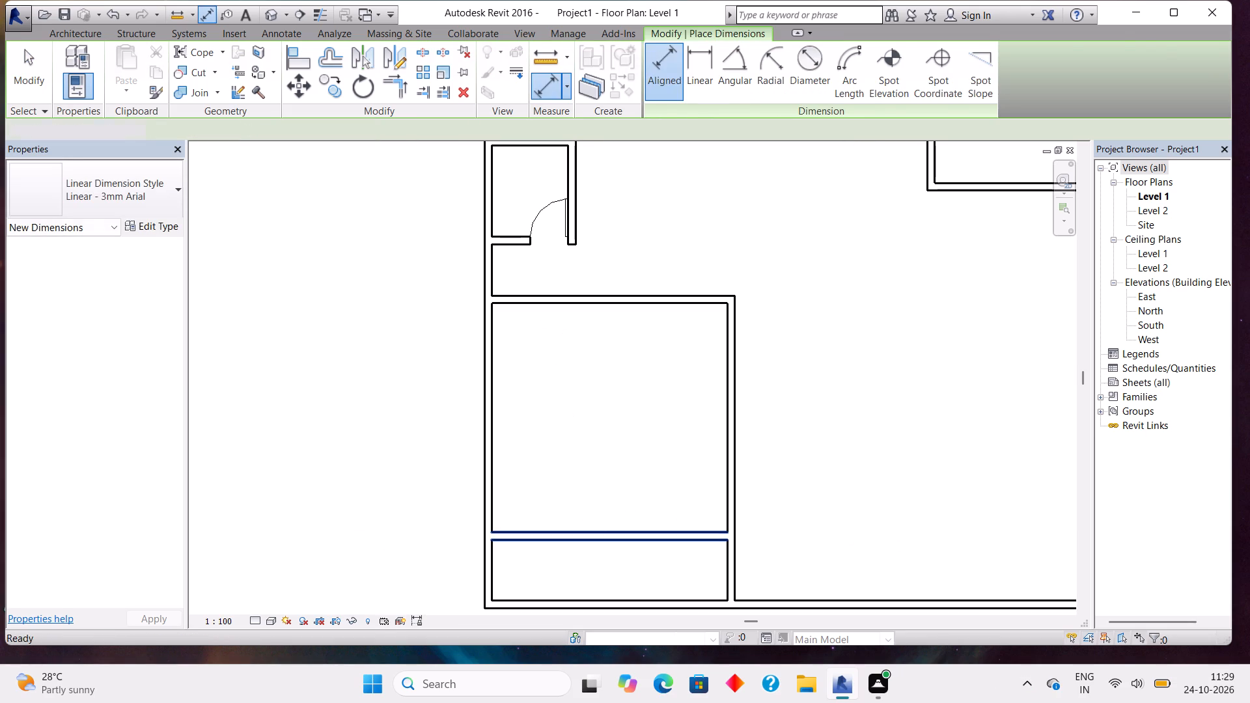
Nudge the horizontal partition up by one fine increment at close zoom to fine-tune the clear height of the room above.
scroll(599, 529, "up", 7)
left_click(599, 529)
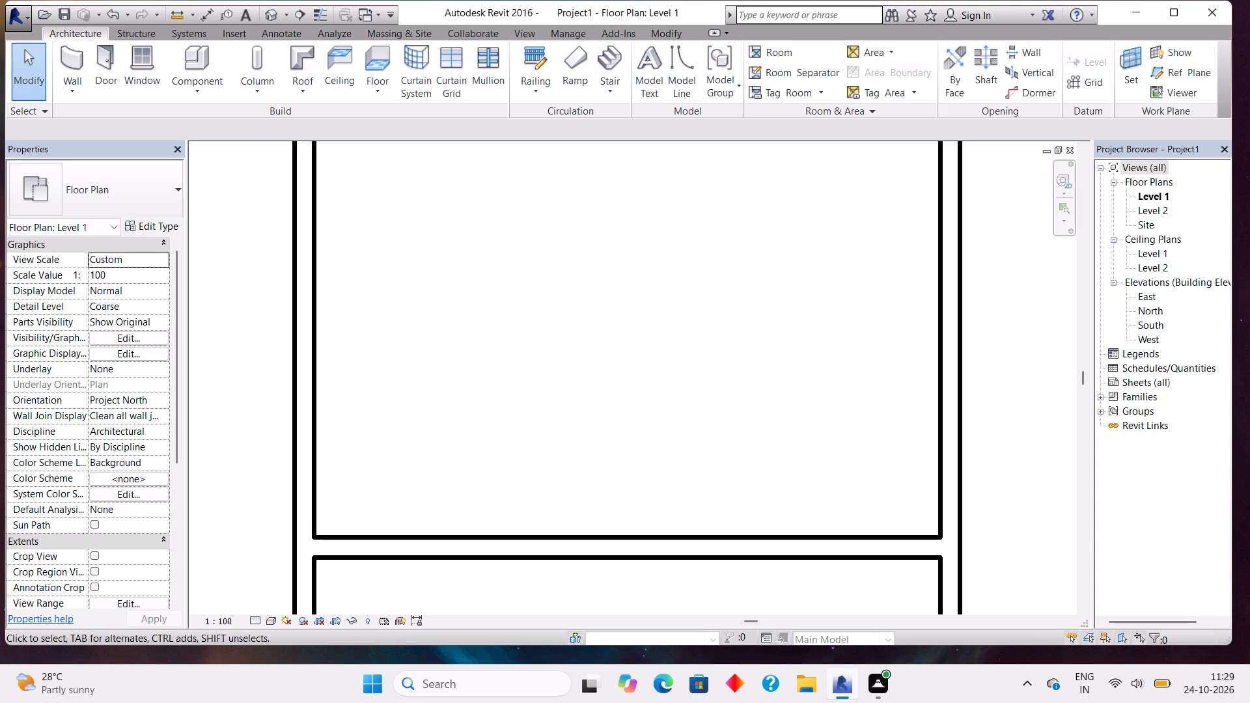
left_click(599, 541)
scroll(599, 541, "up", 4)
key("Up")
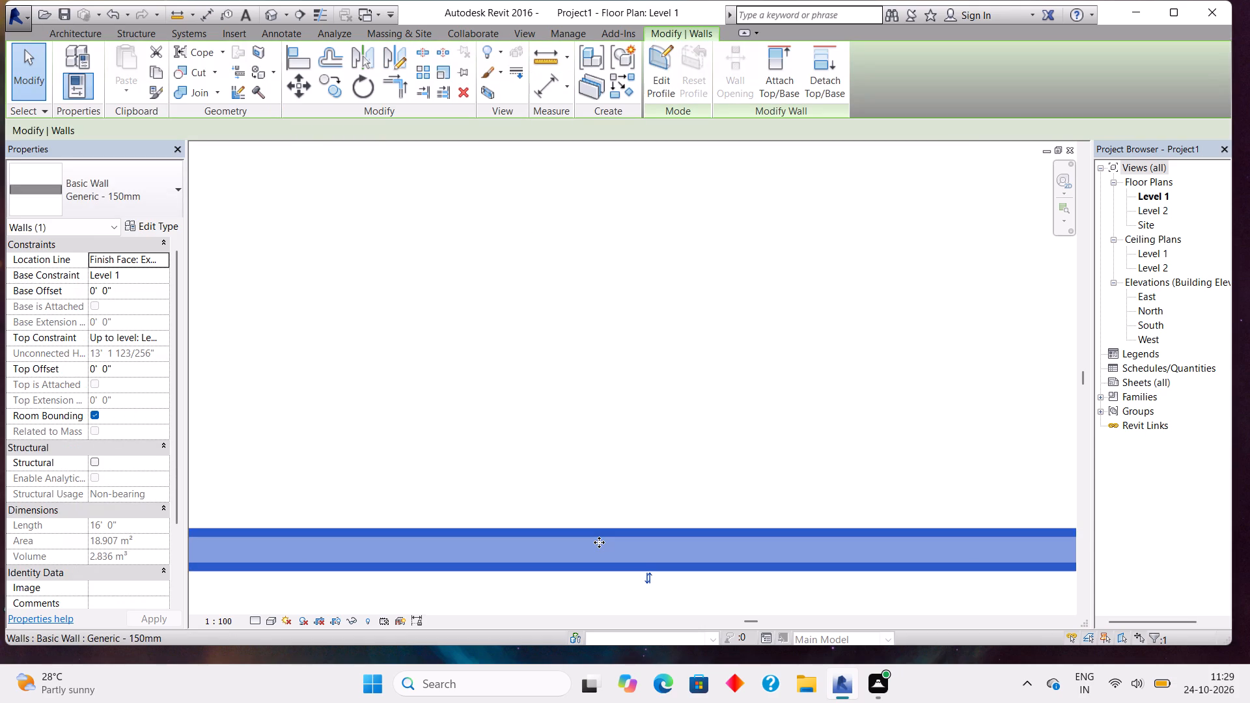
scroll(599, 542, "down", 14)
key("Escape")
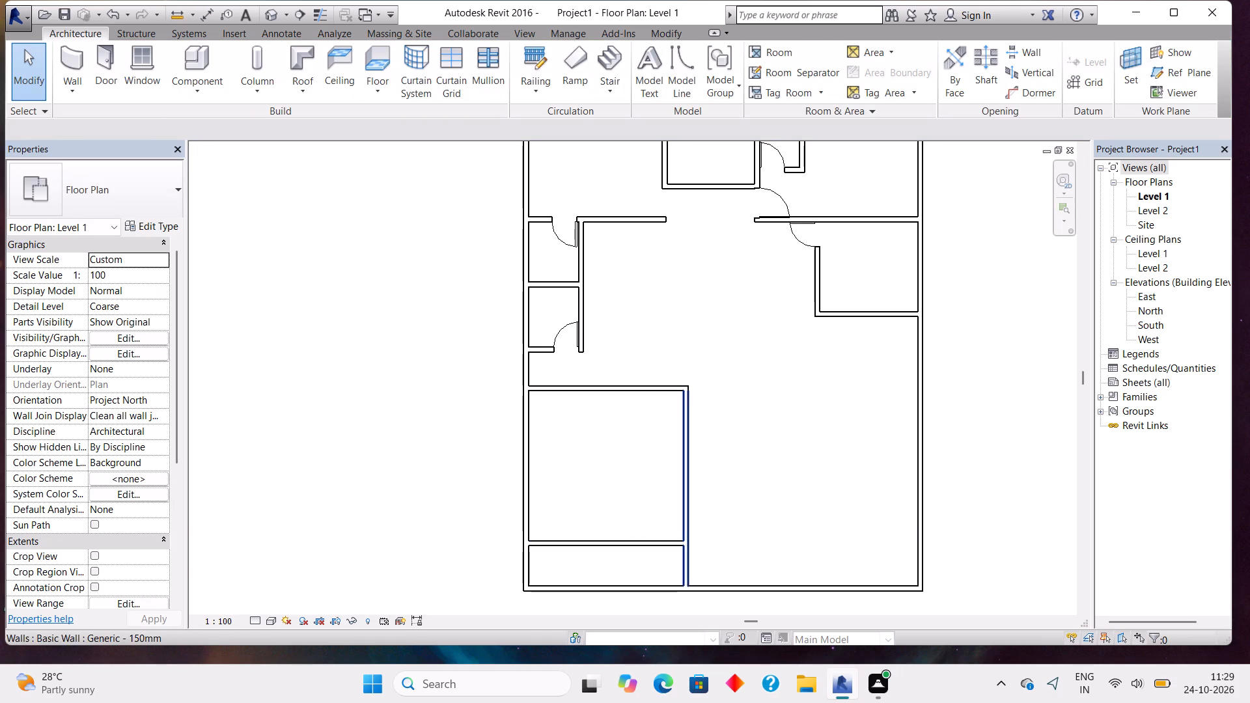
Draw a horizontal Generic - 150mm wall extending the corner room's upper wall to about 29' 9" from the left exterior wall.
left_click(74, 53)
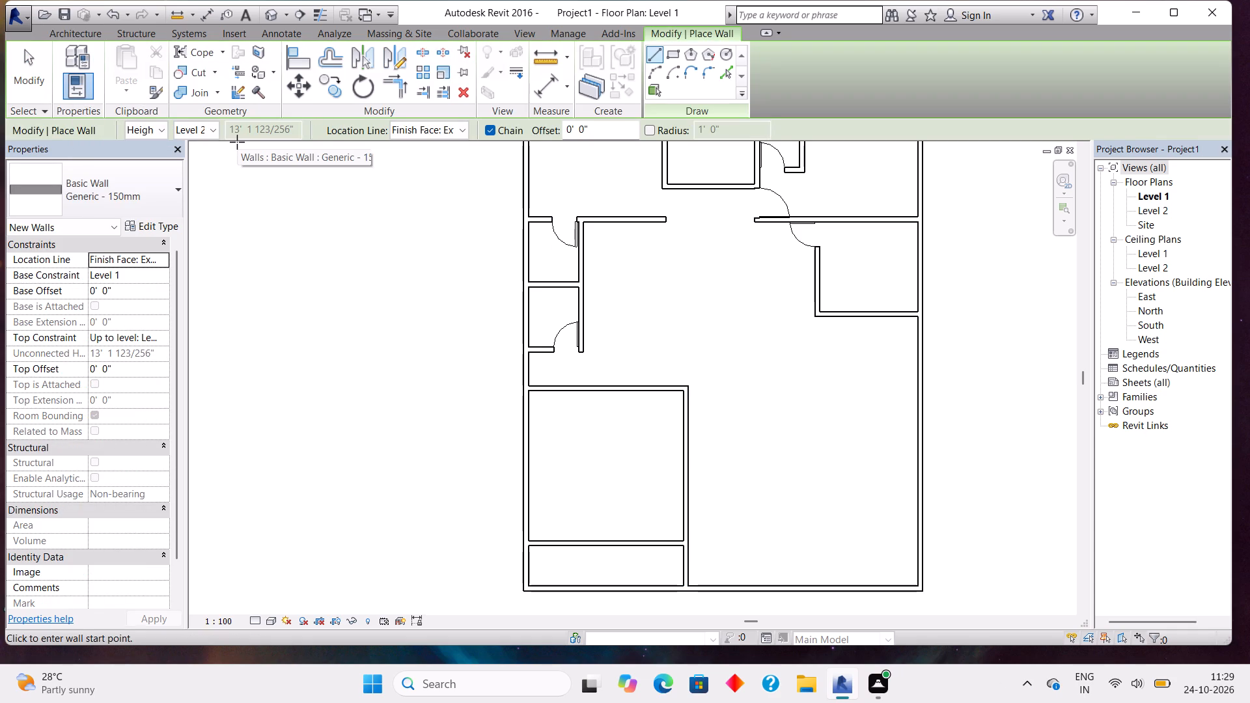
left_click(685, 387)
scroll(727, 379, "up", 6)
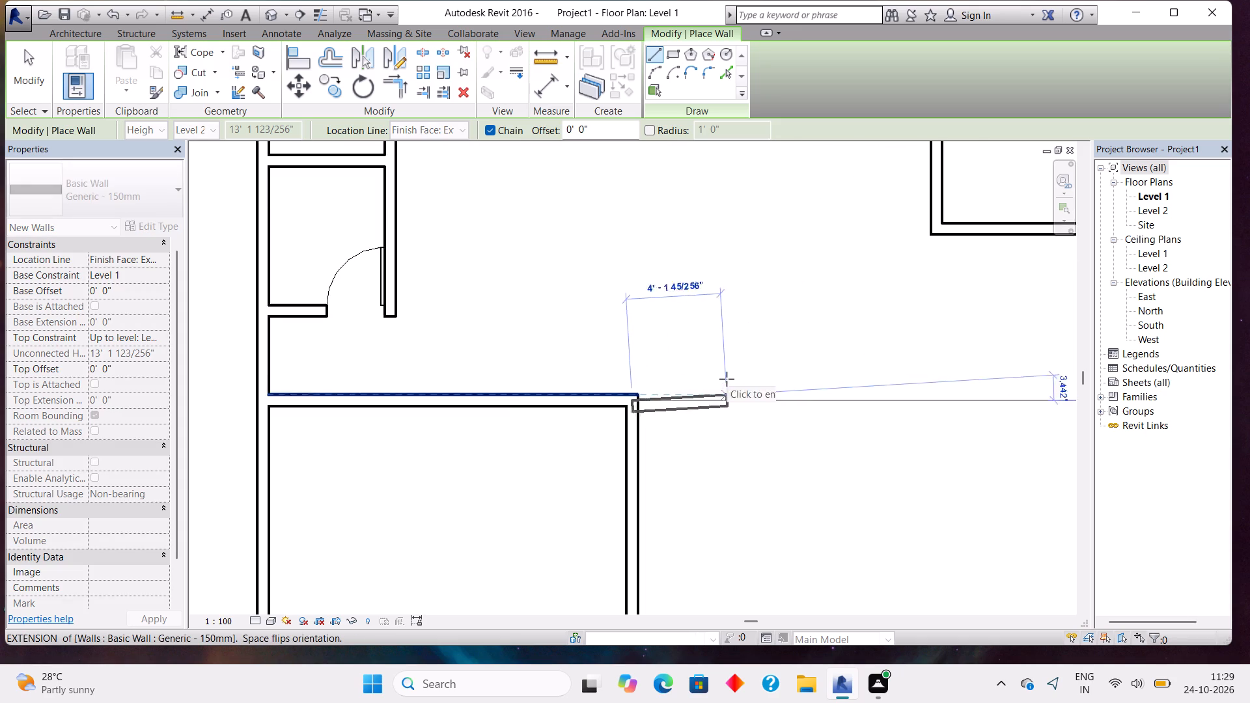
scroll(727, 379, "up", 4)
scroll(693, 437, "down", 5)
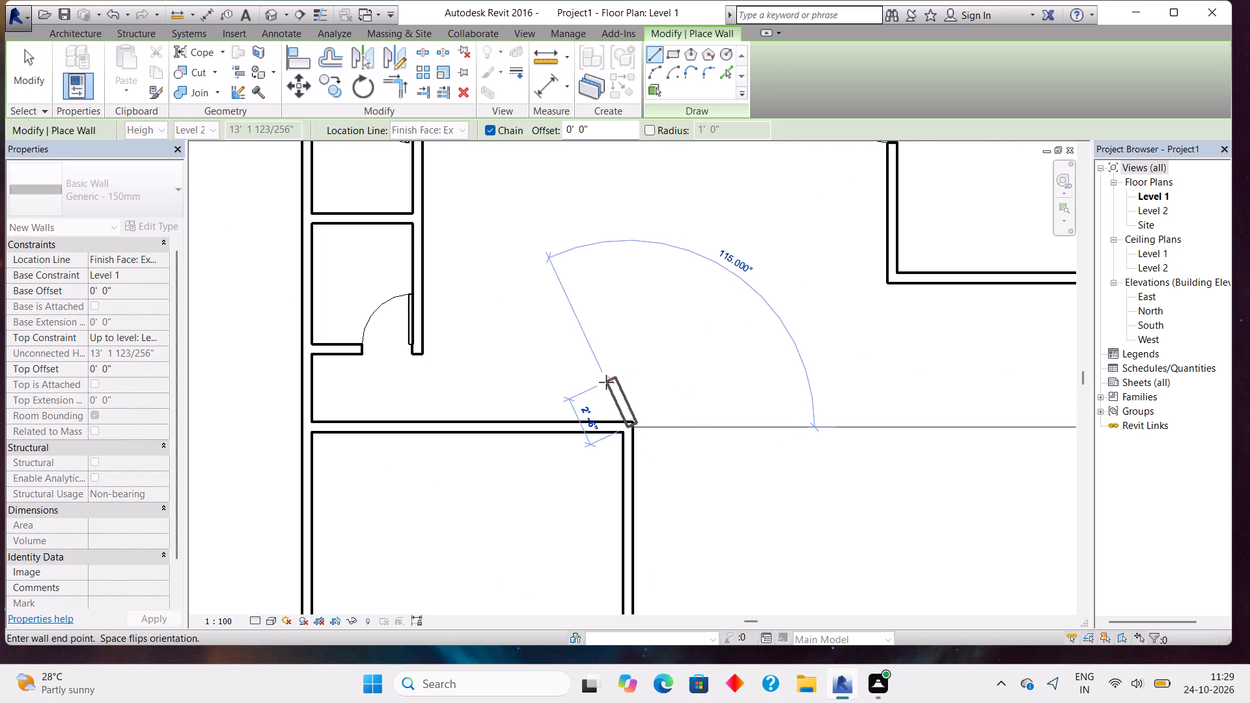
key("Escape")
left_click(632, 417)
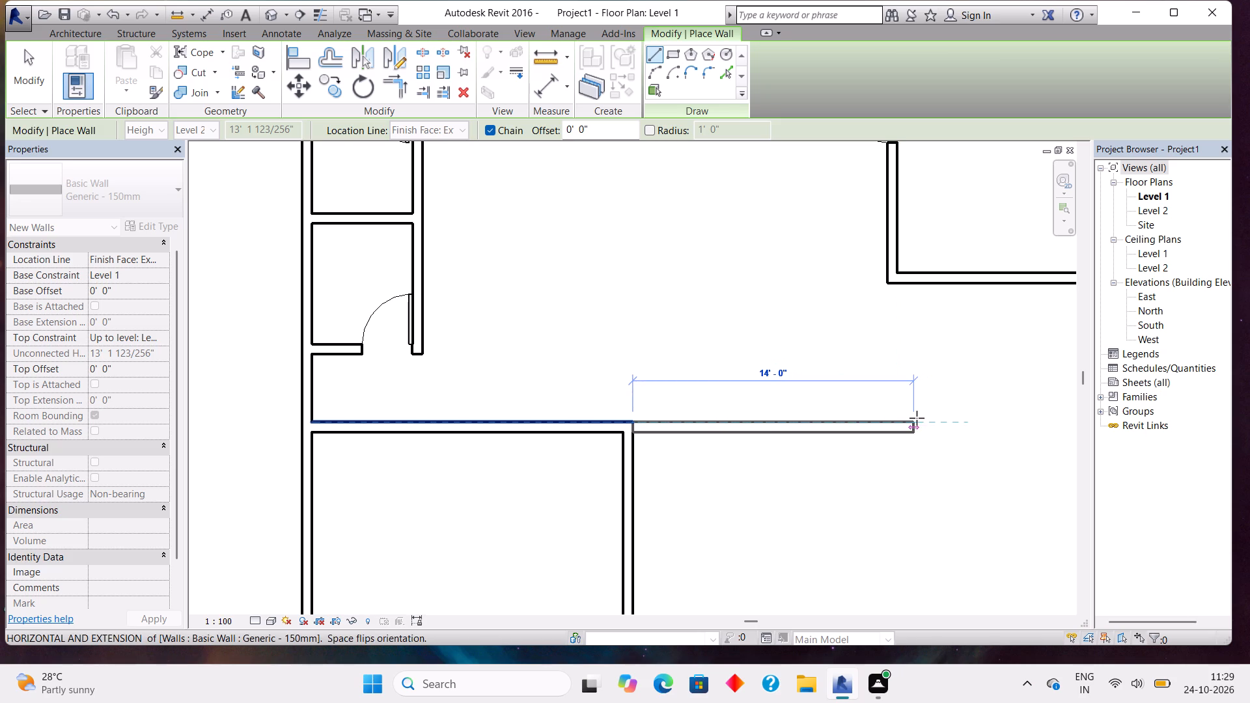
left_click(905, 419)
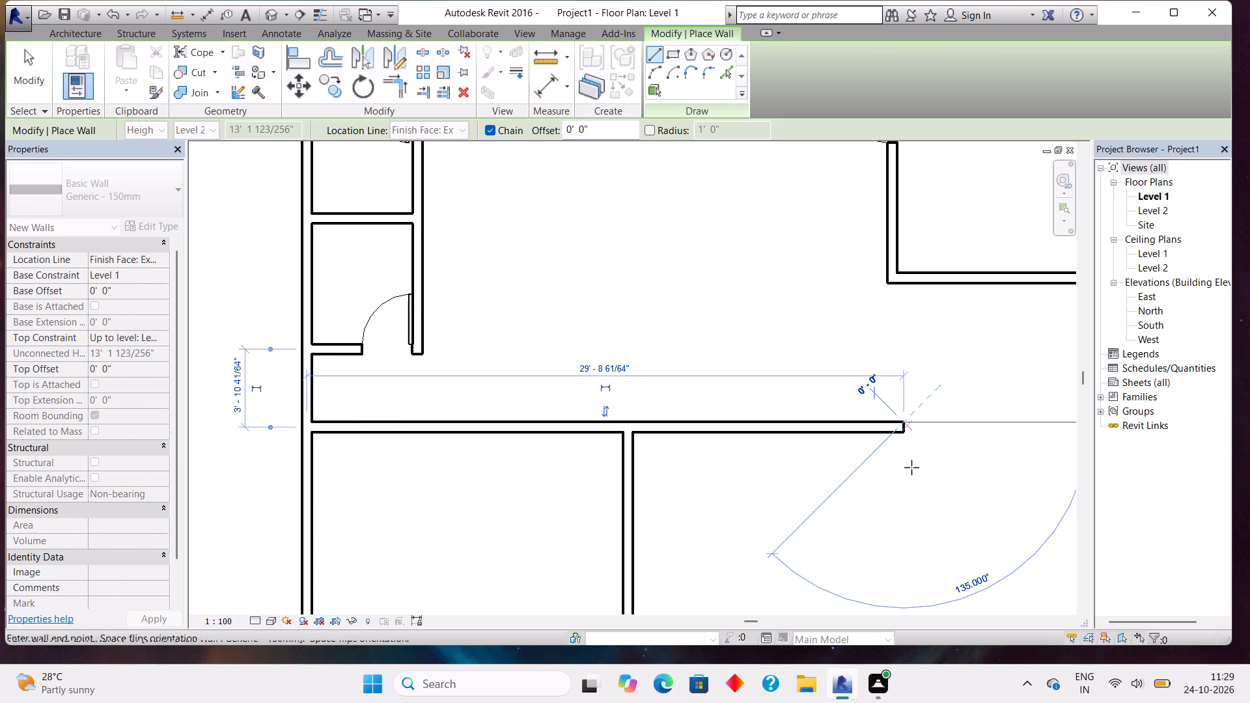
Draw a vertical Generic - 150mm wall from the extended wall's free end down toward the bottom exterior wall.
middle_click_drag(903, 540, 864, 437)
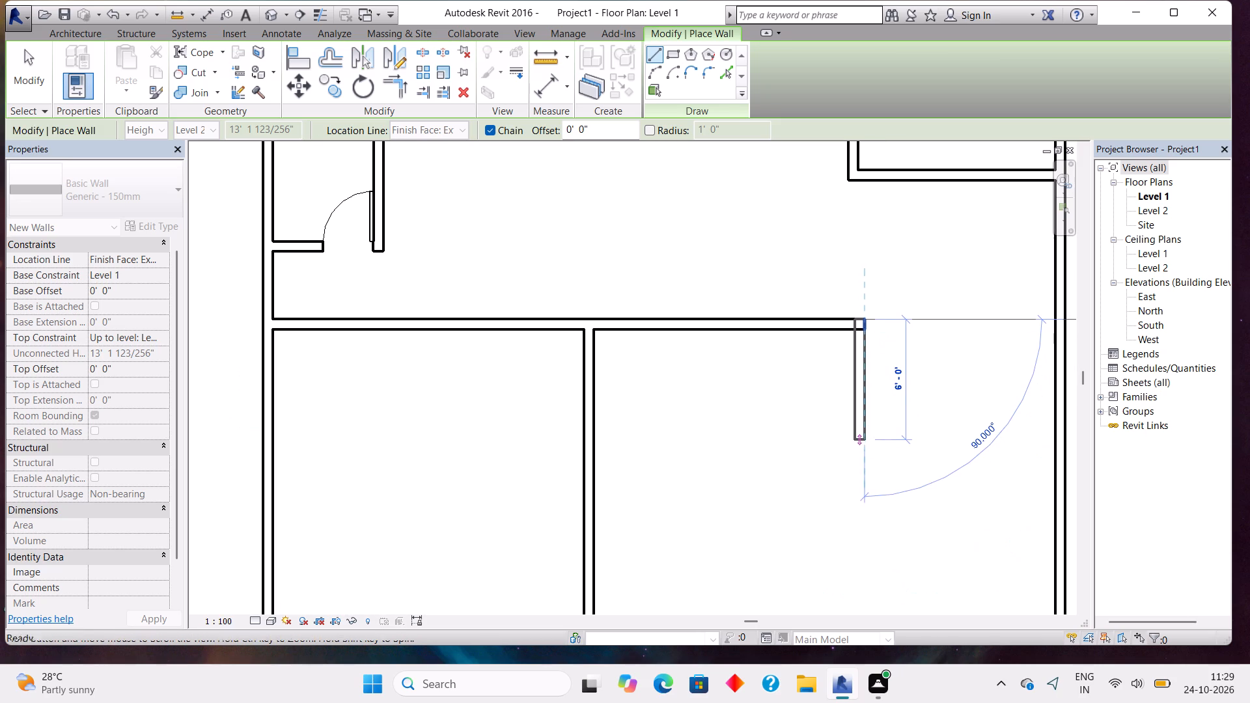
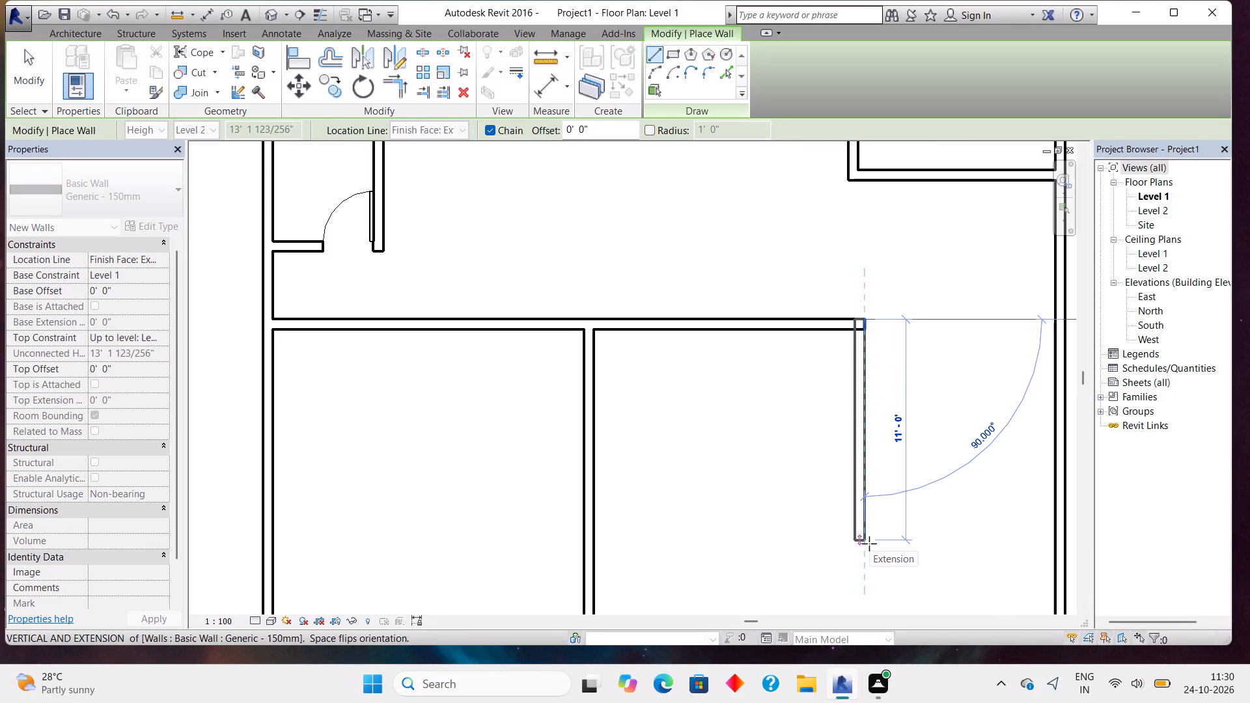
Finish the vertical wall at about 11' long and close the room with a horizontal wall back to the vertical partition.
left_click(869, 544)
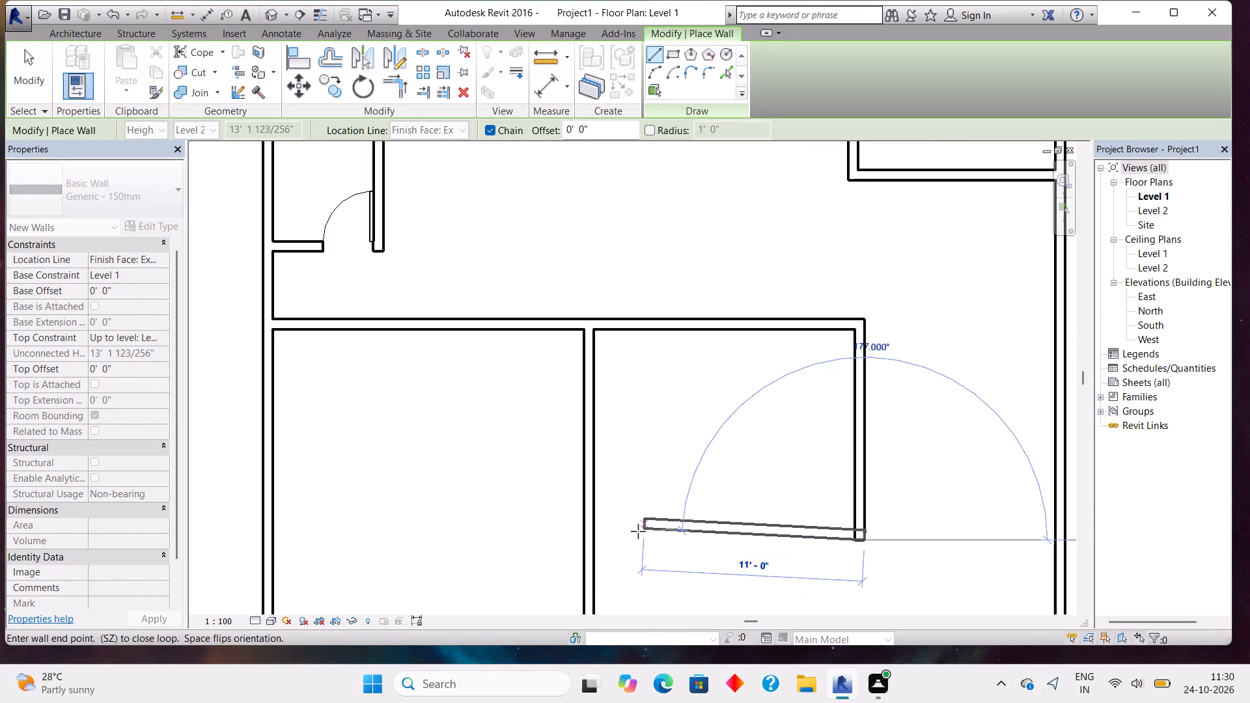
left_click(597, 549)
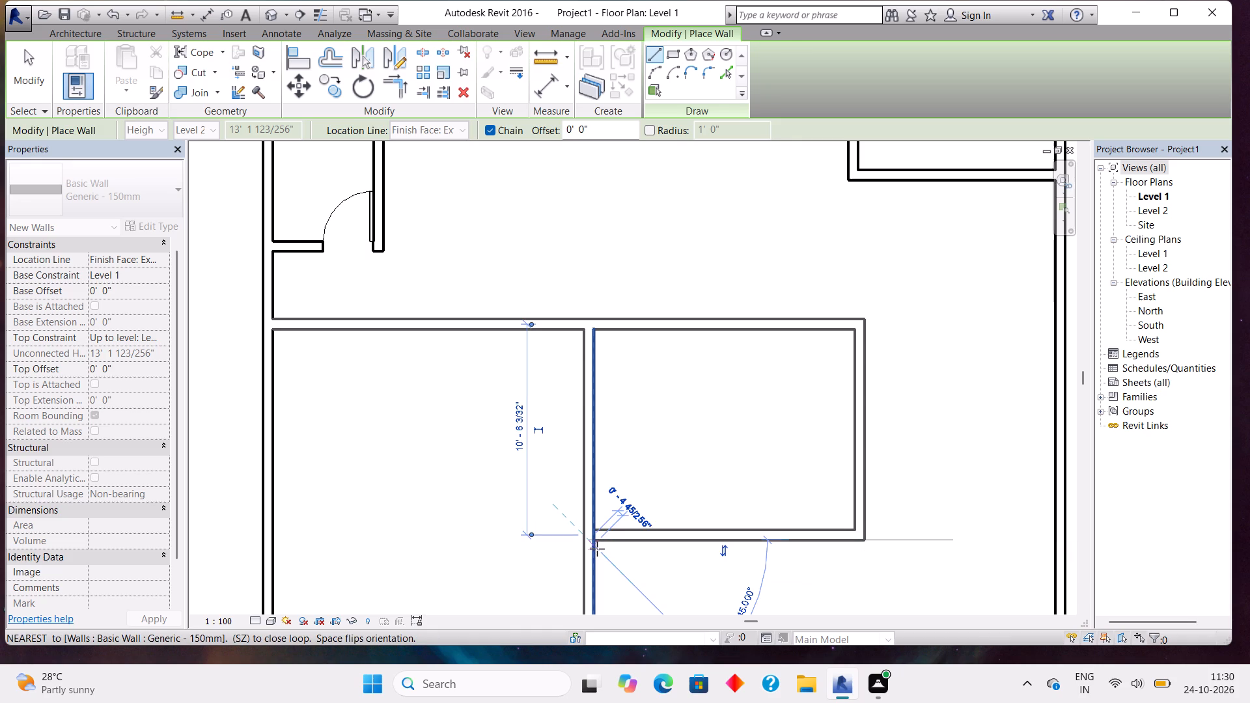
key("Escape")
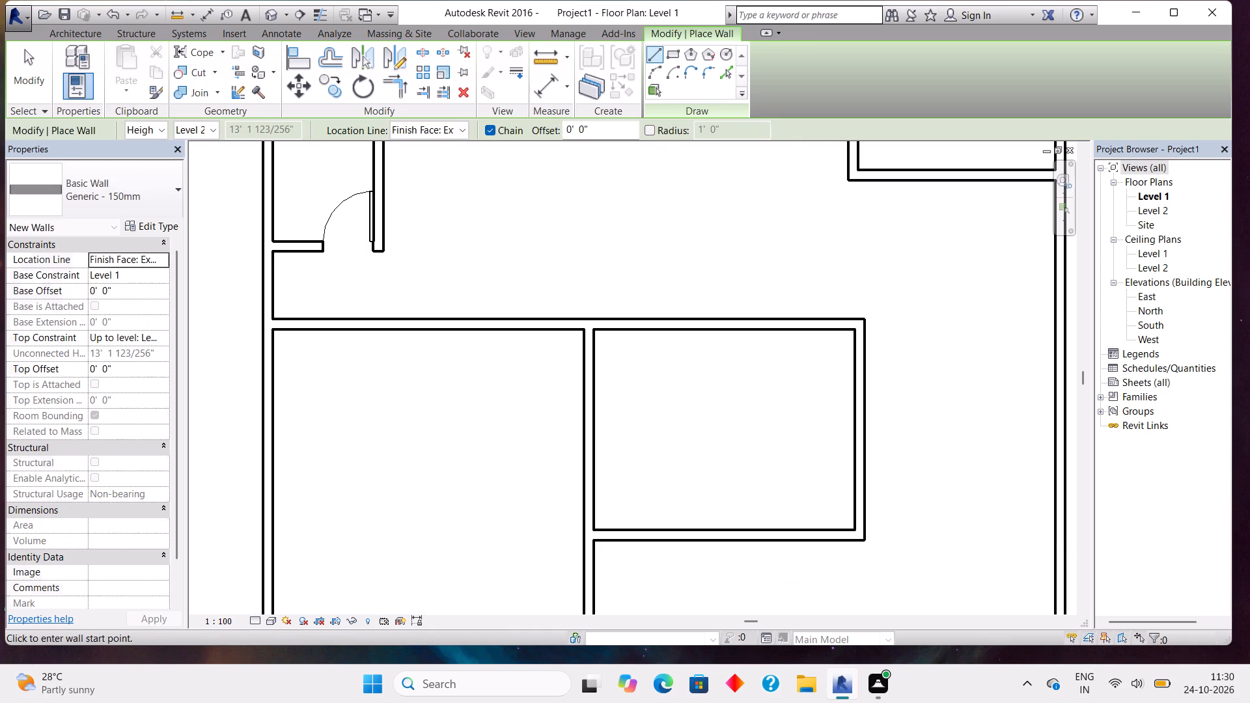
Measure the new room's clear height and clear width between its inner wall faces.
left_click(538, 90)
left_click(727, 327)
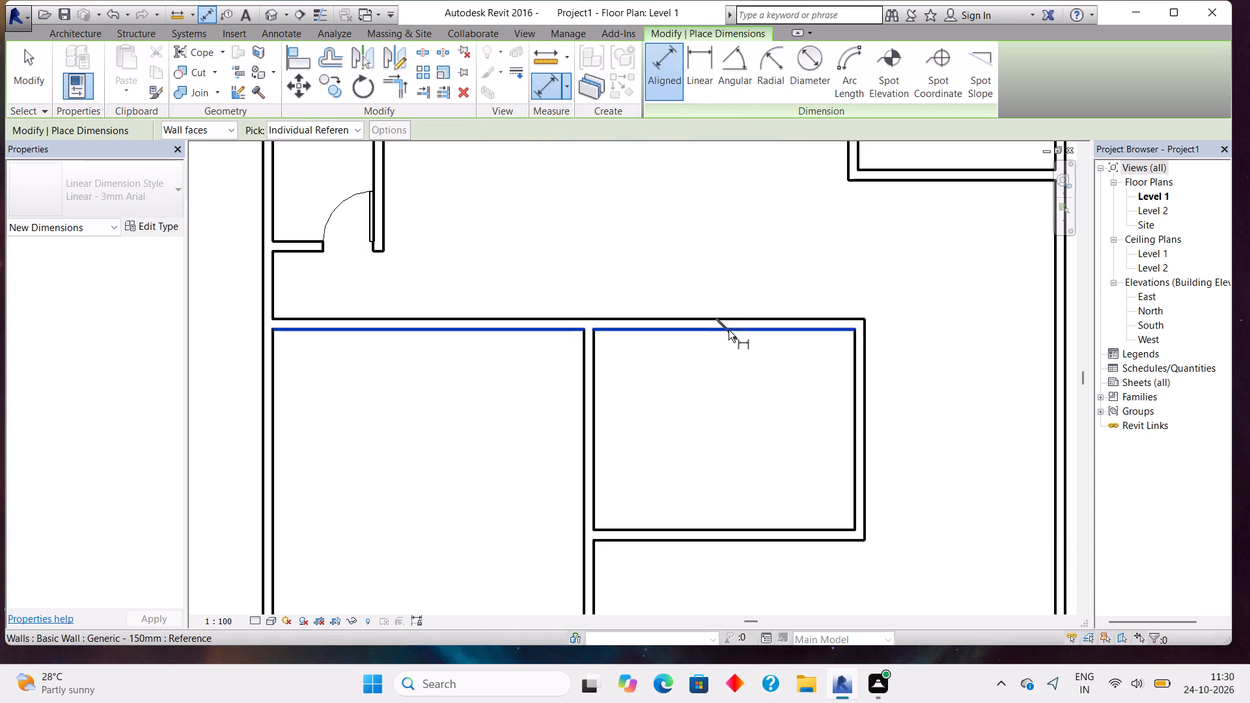
left_click(729, 525)
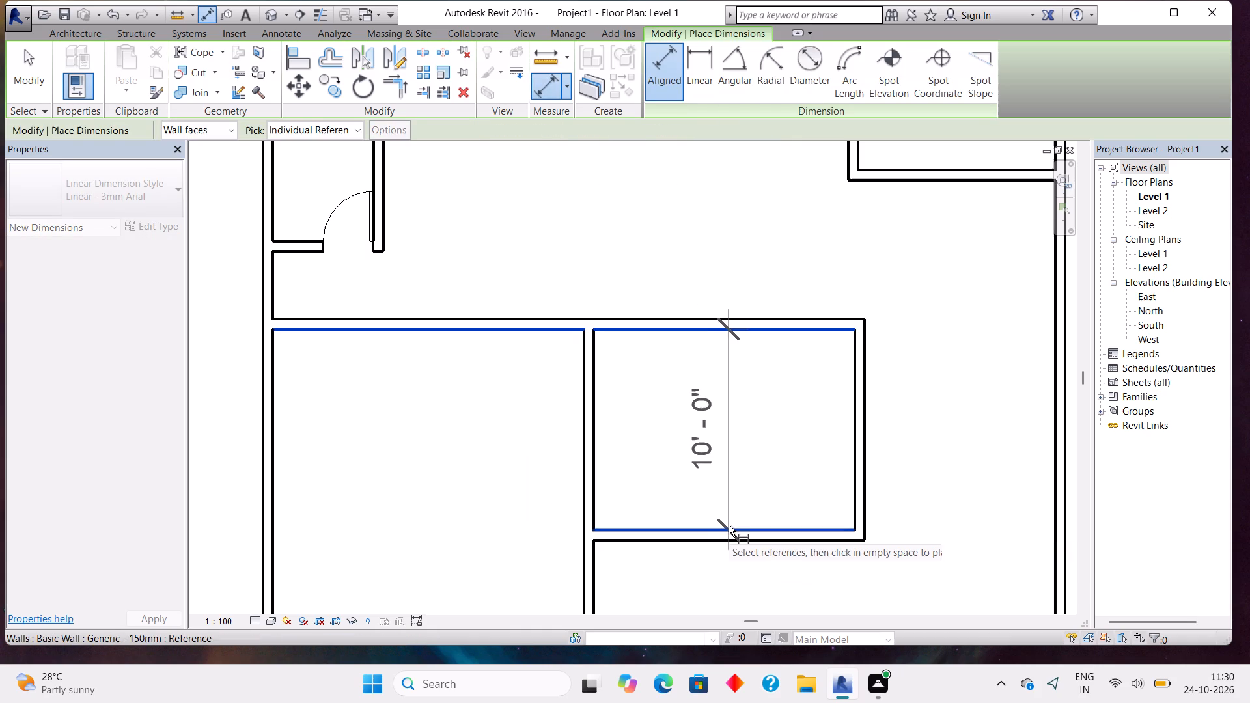
key("Escape")
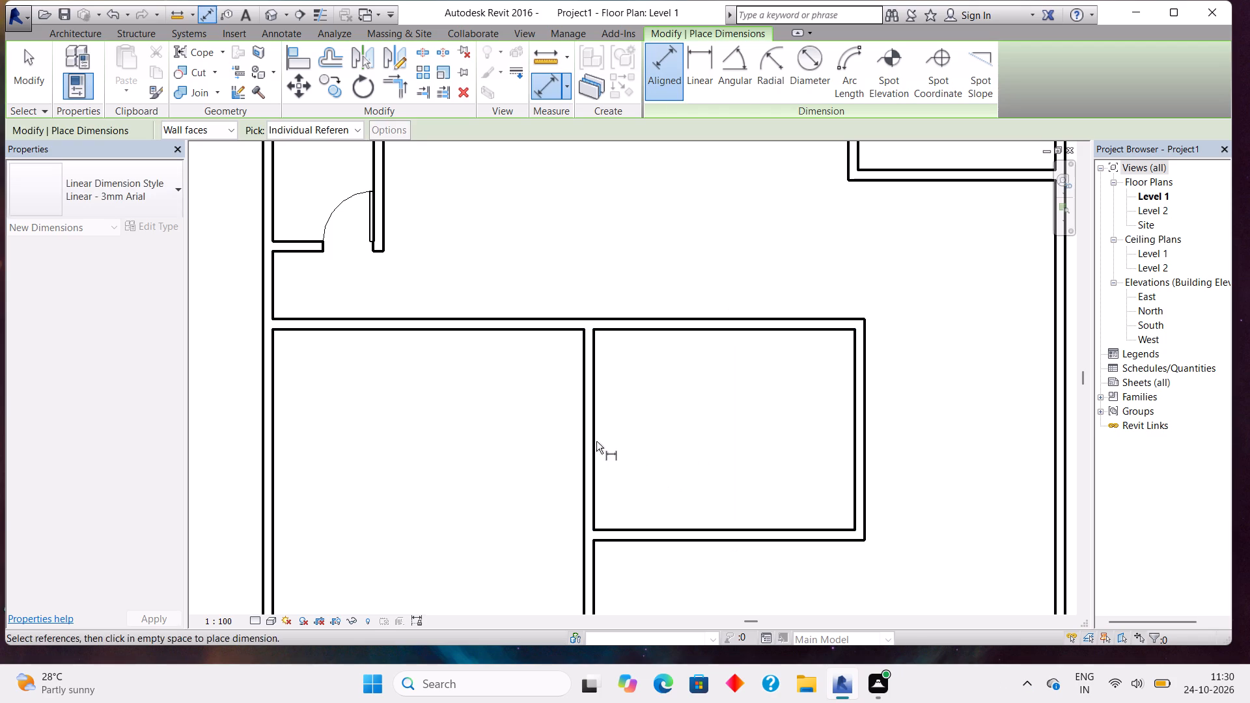
left_click(592, 438)
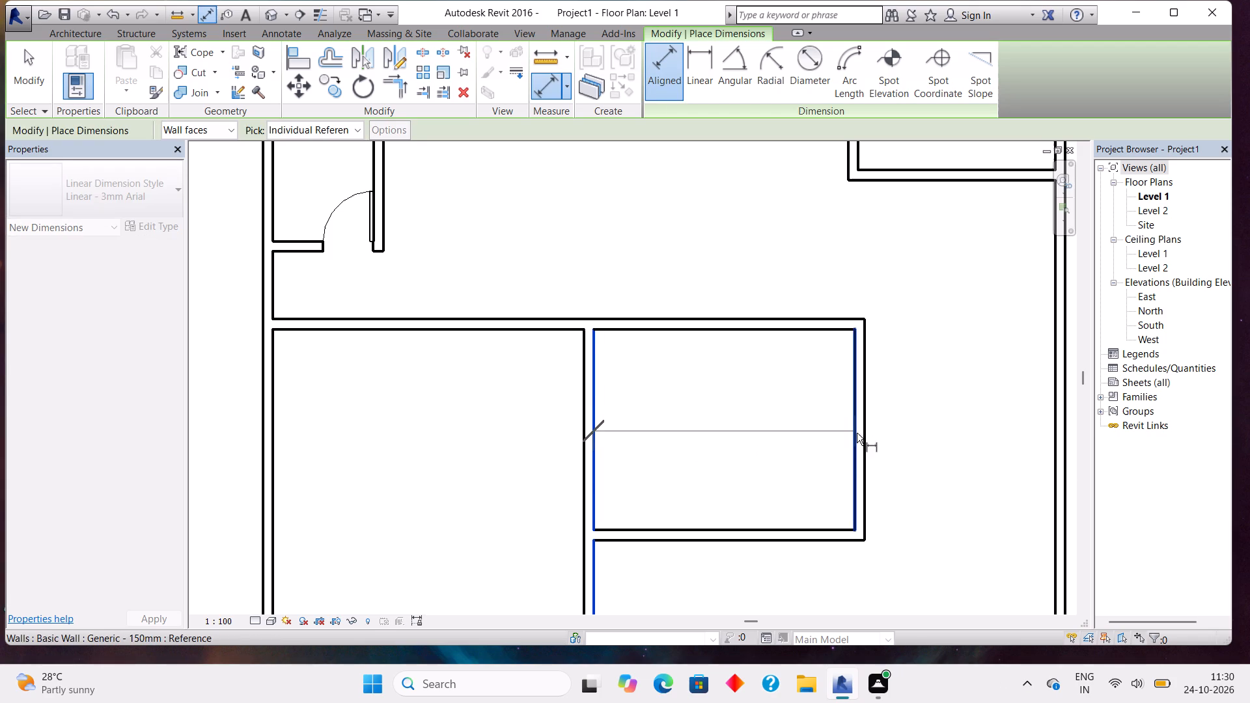
left_click(857, 433)
key("Escape")
key("Escape")
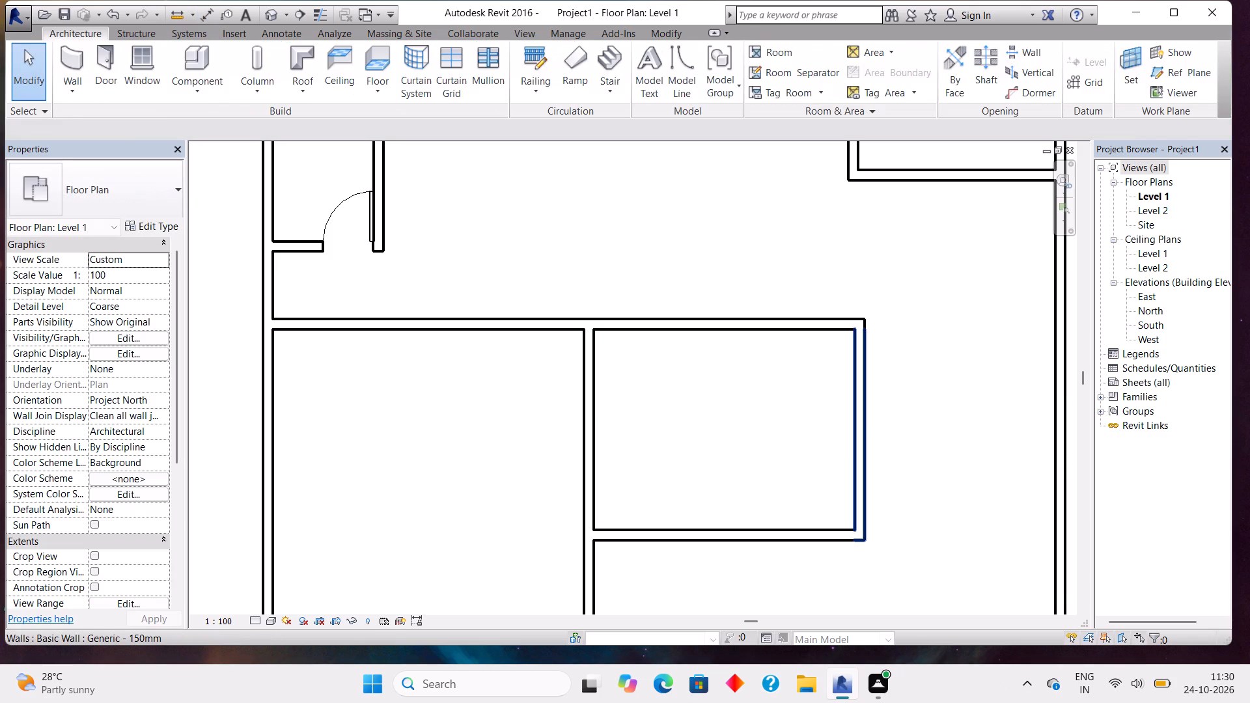
Nudge the new room's right wall outward three increments, to 14' 0" from the vertical partition.
left_click(852, 435)
key("Right")
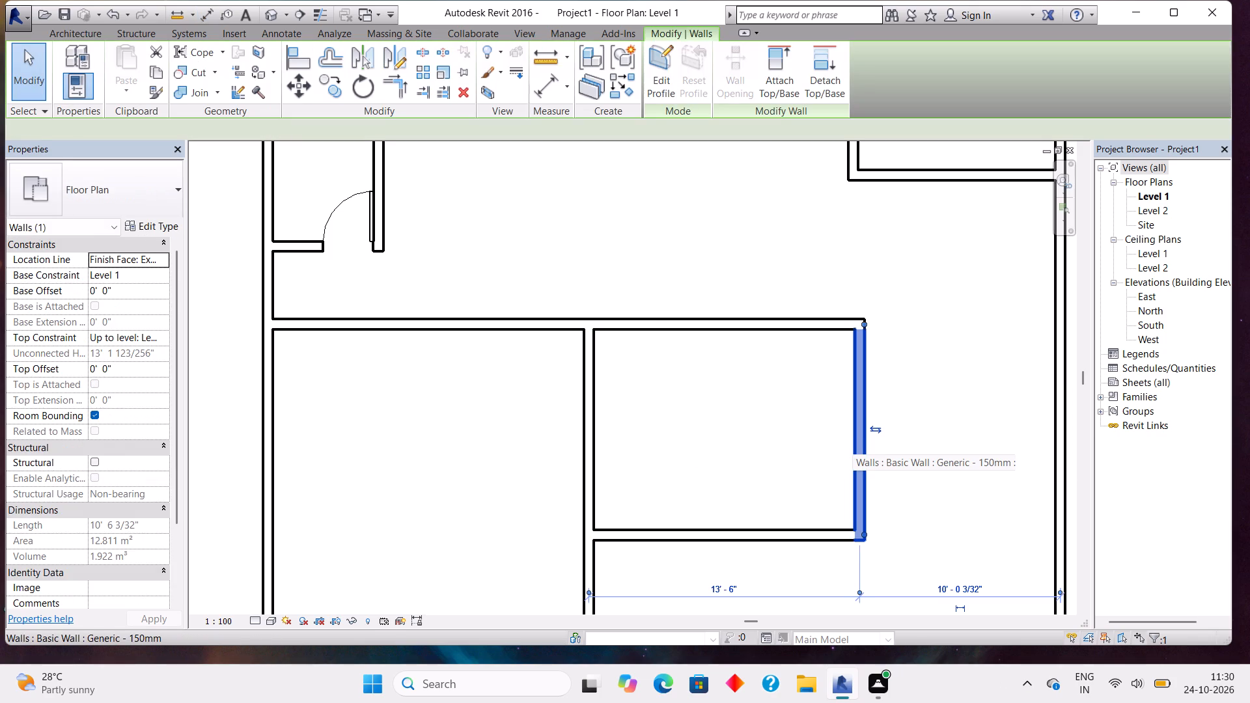
key("Right")
key("Right")
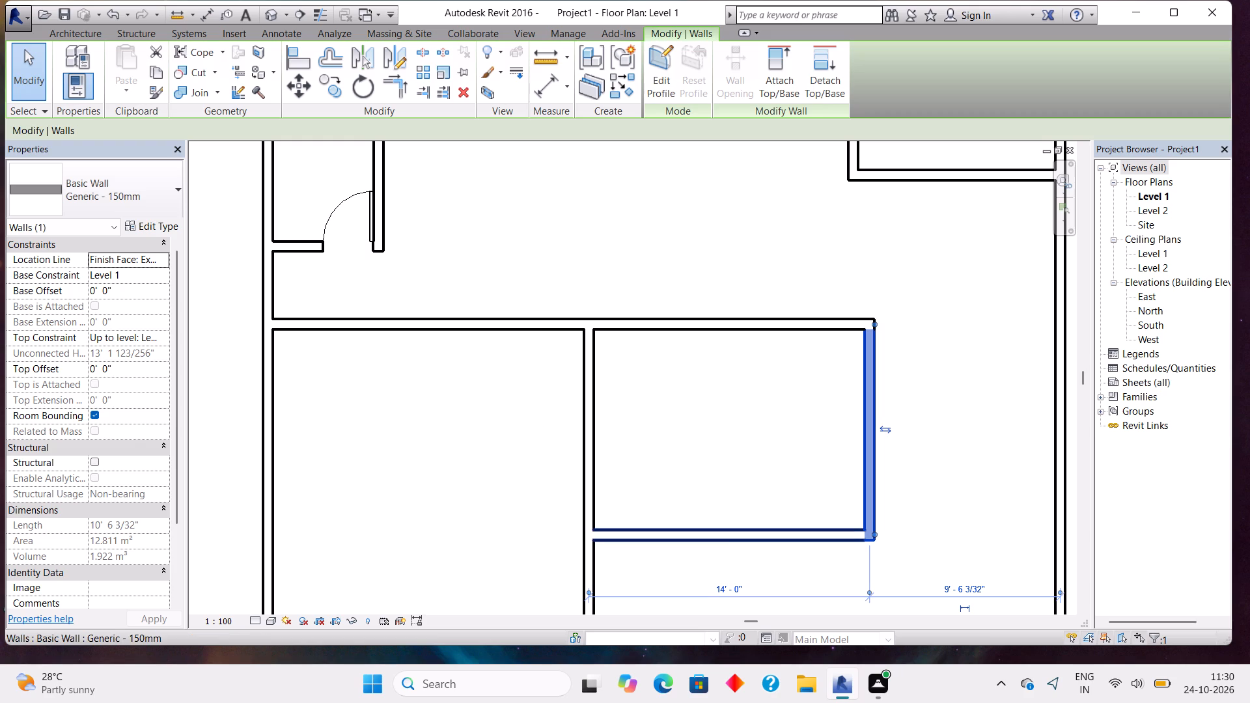
Nudge the new room's bottom wall down five increments, to 11' 4 3/32" from the room's upper wall.
left_click(790, 534)
key("Down")
key("Down")
key("Down")
key("Down")
key("Down")
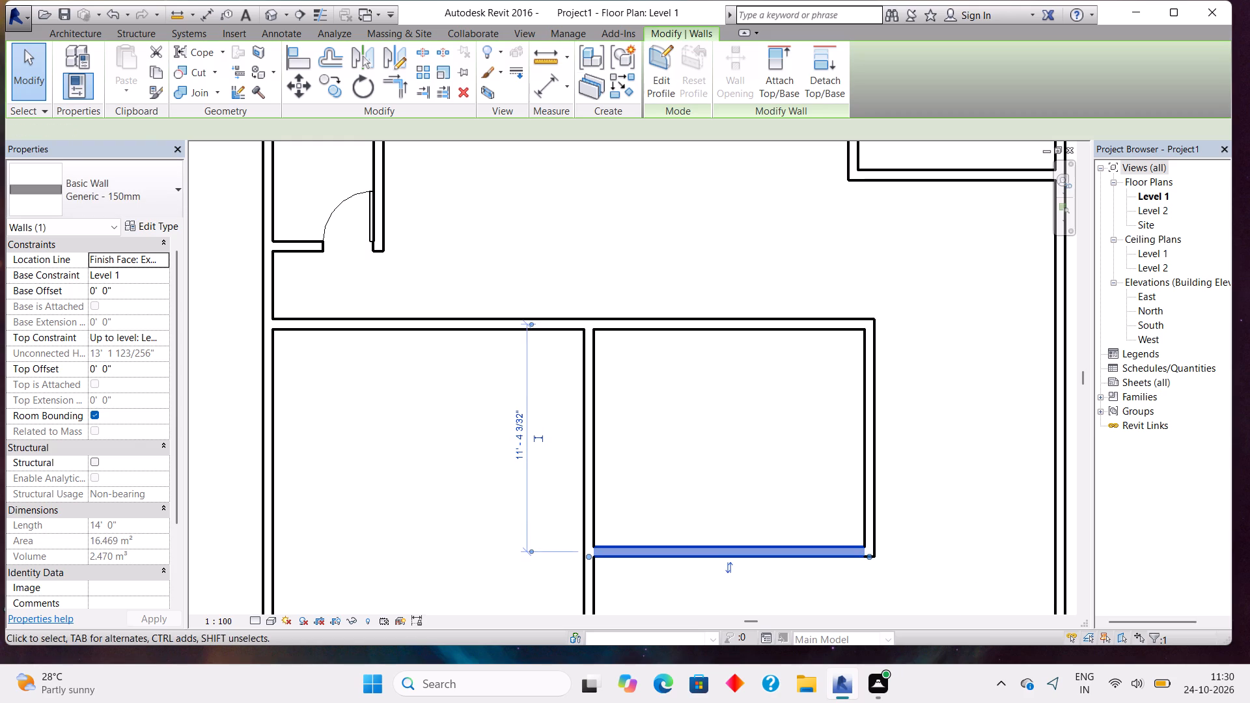
Measure the resized room's clear height and clear width between its inner wall faces.
left_click(542, 85)
left_click(714, 329)
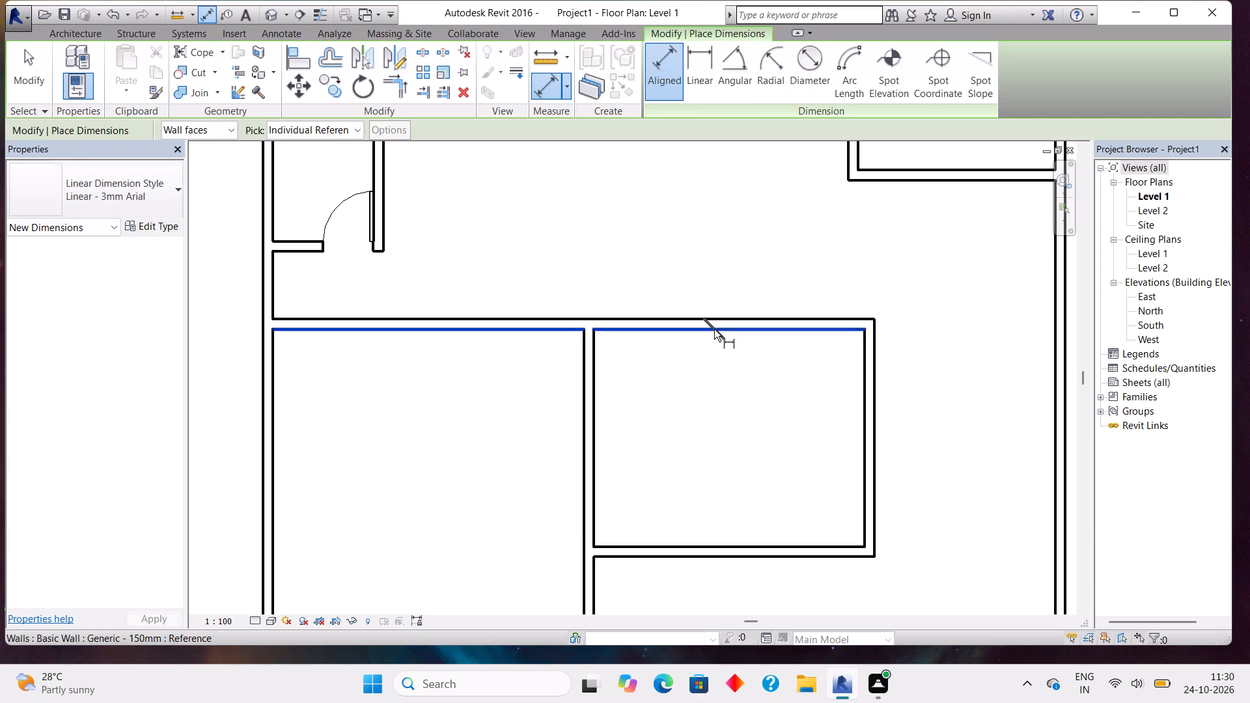
left_click(730, 545)
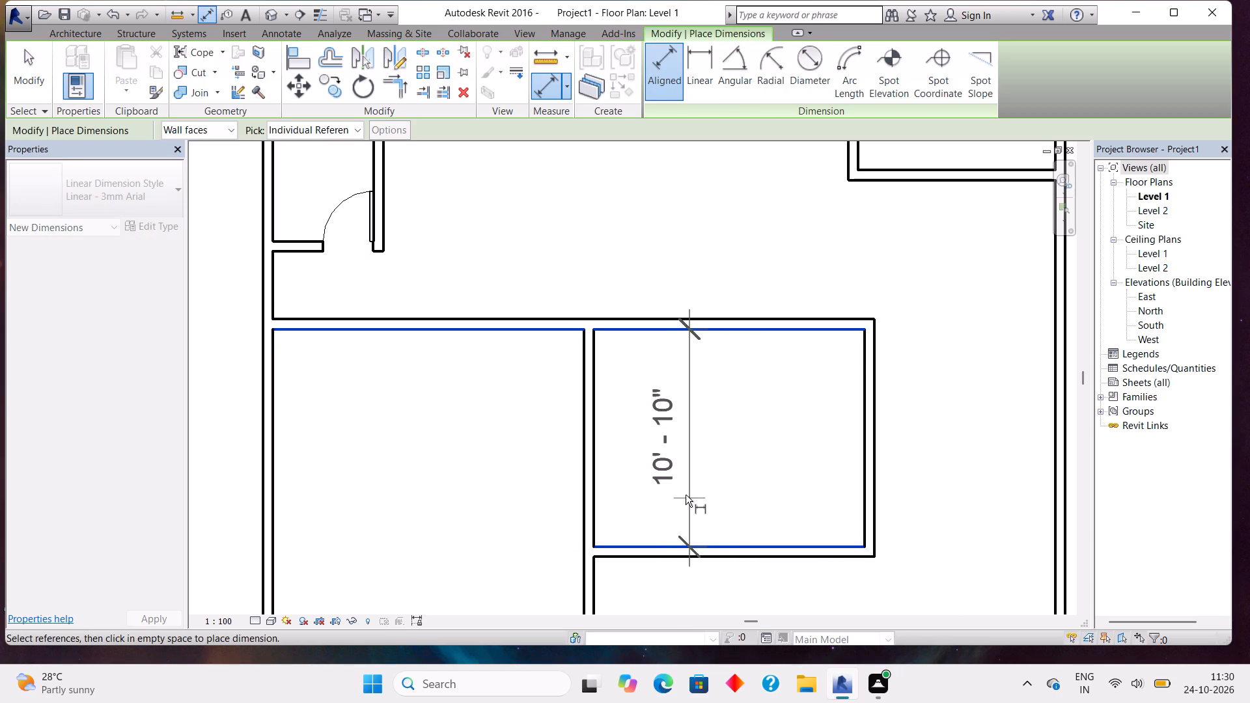
key("Escape")
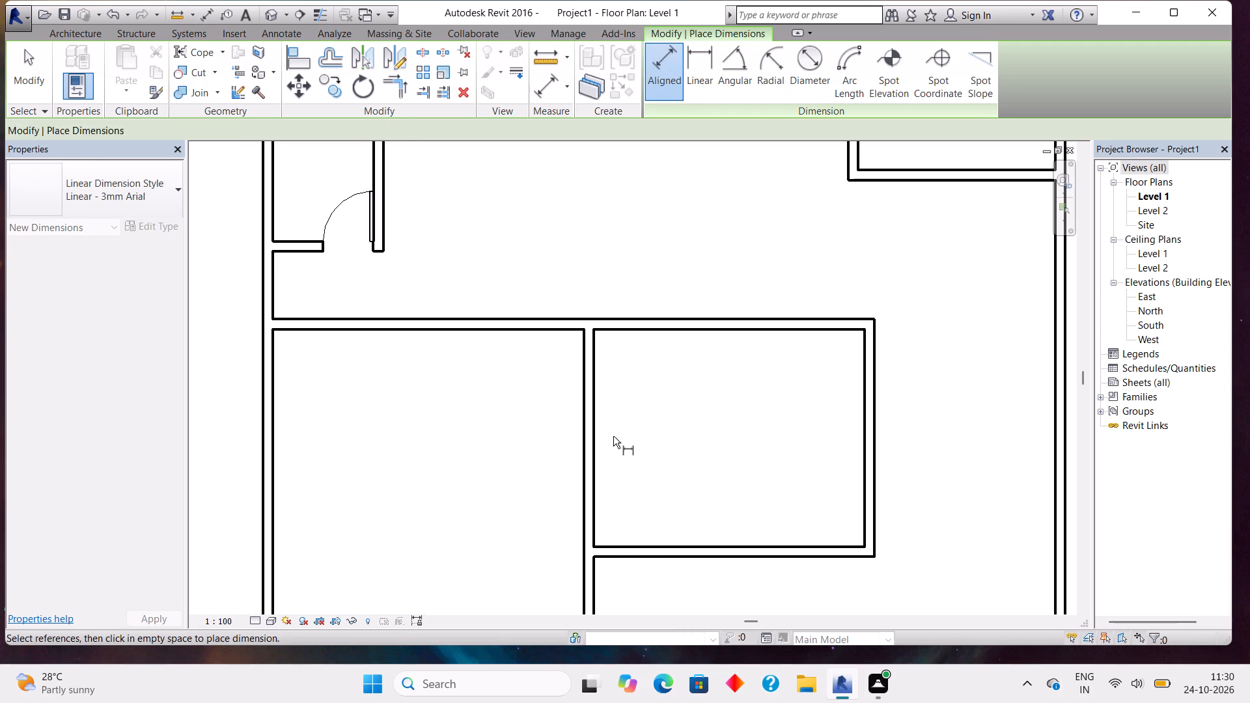
left_click(594, 434)
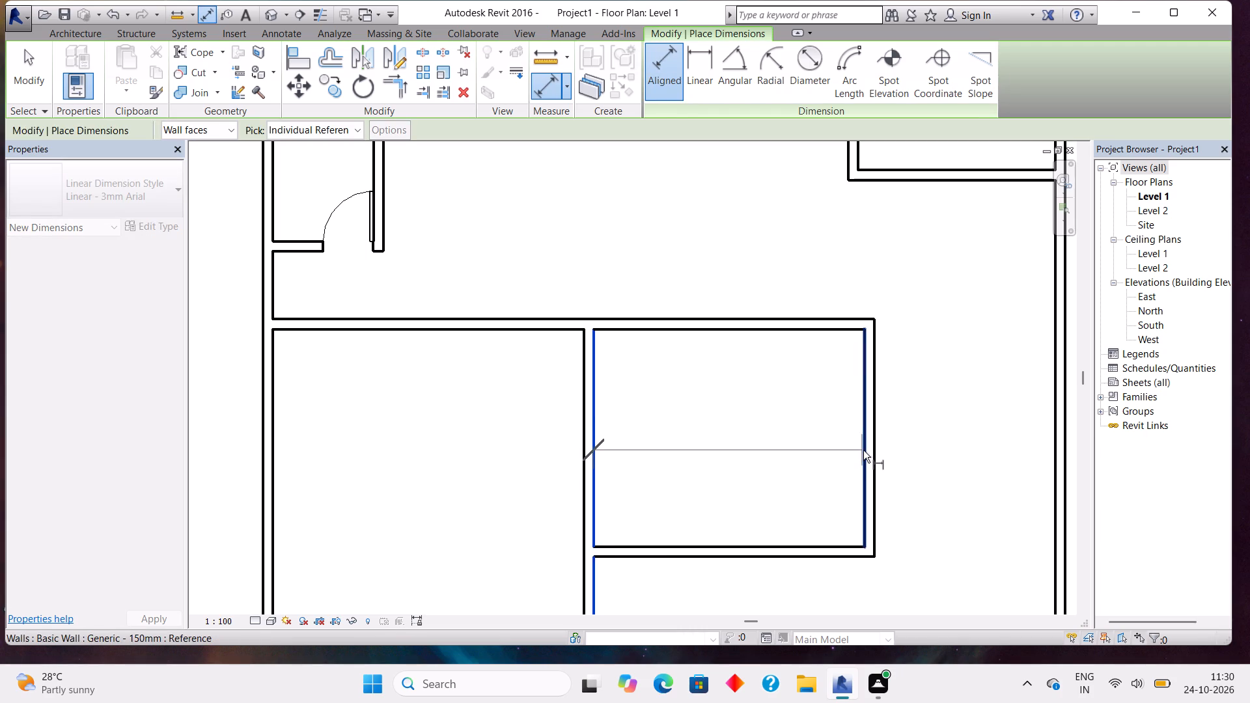
left_click(863, 450)
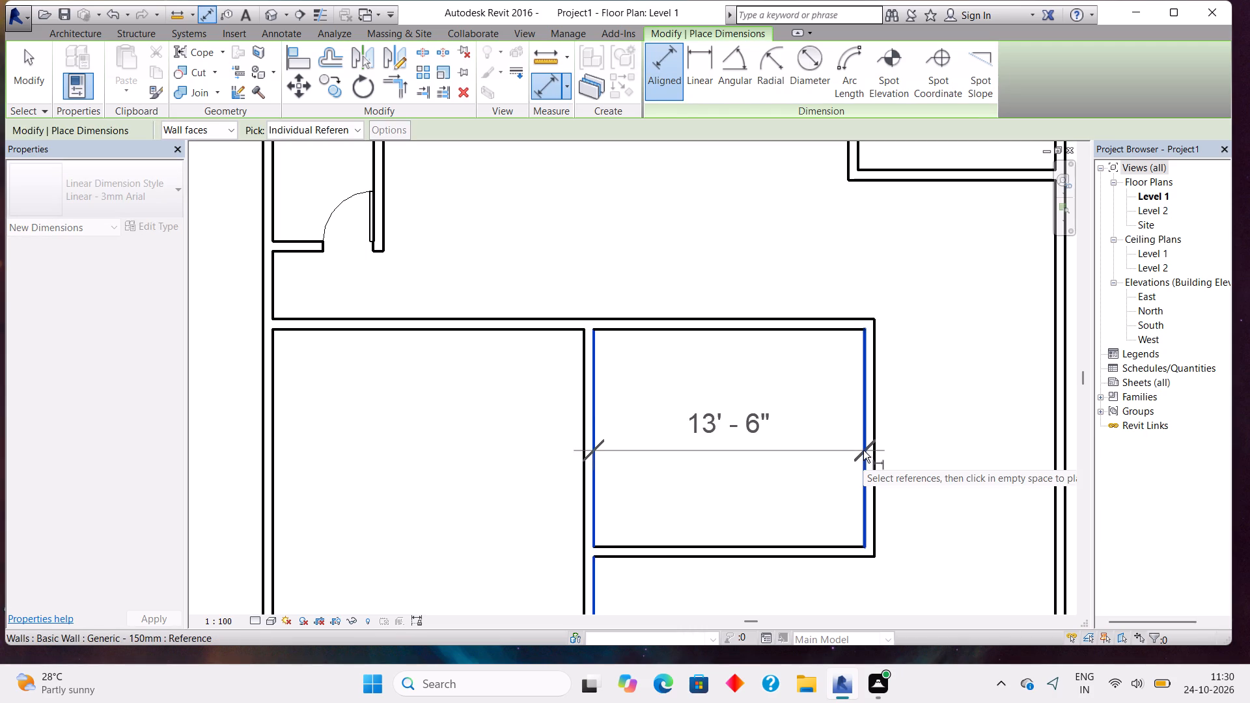
key("Escape")
key("Escape")
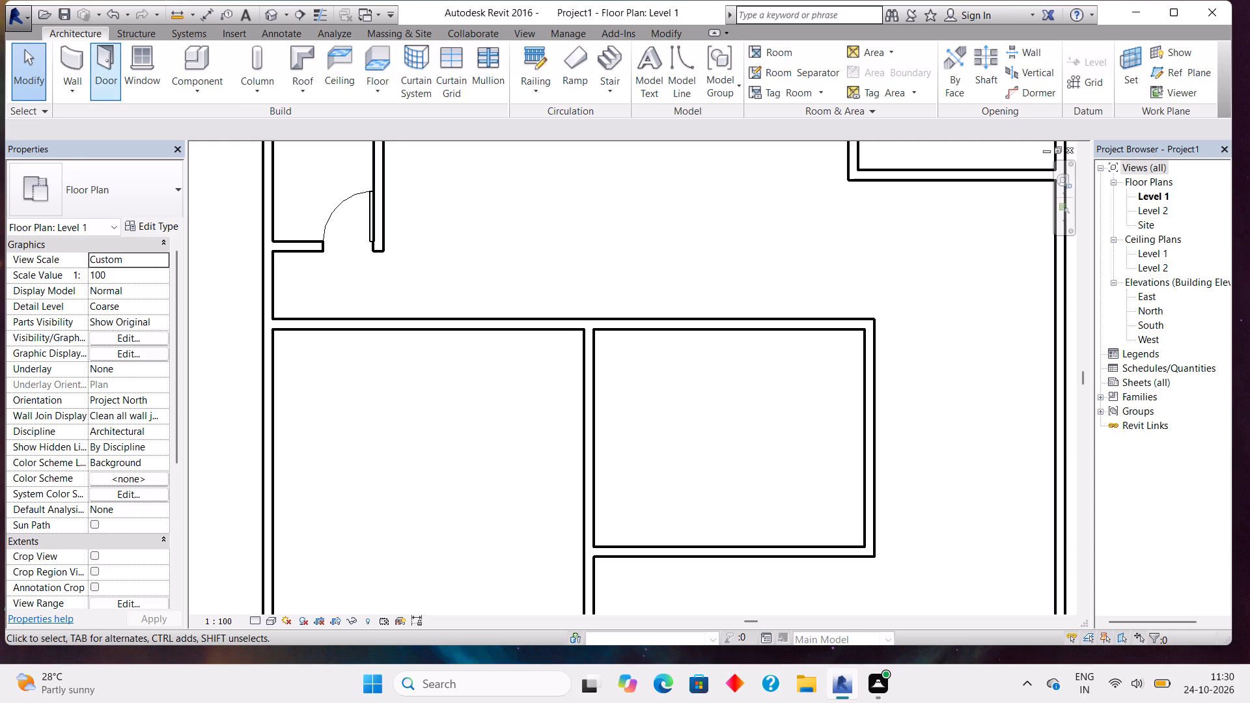
Measure the resized room's clear height between its upper and bottom inner wall faces again.
left_click(70, 60)
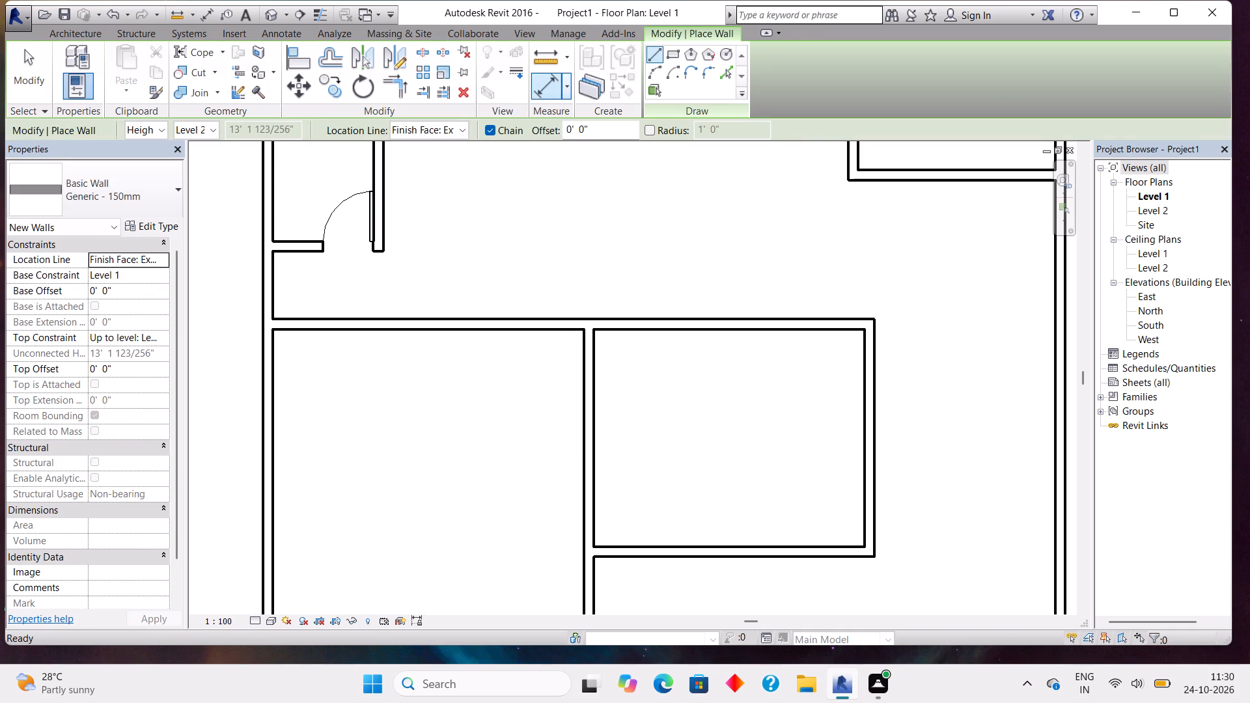
left_click(561, 86)
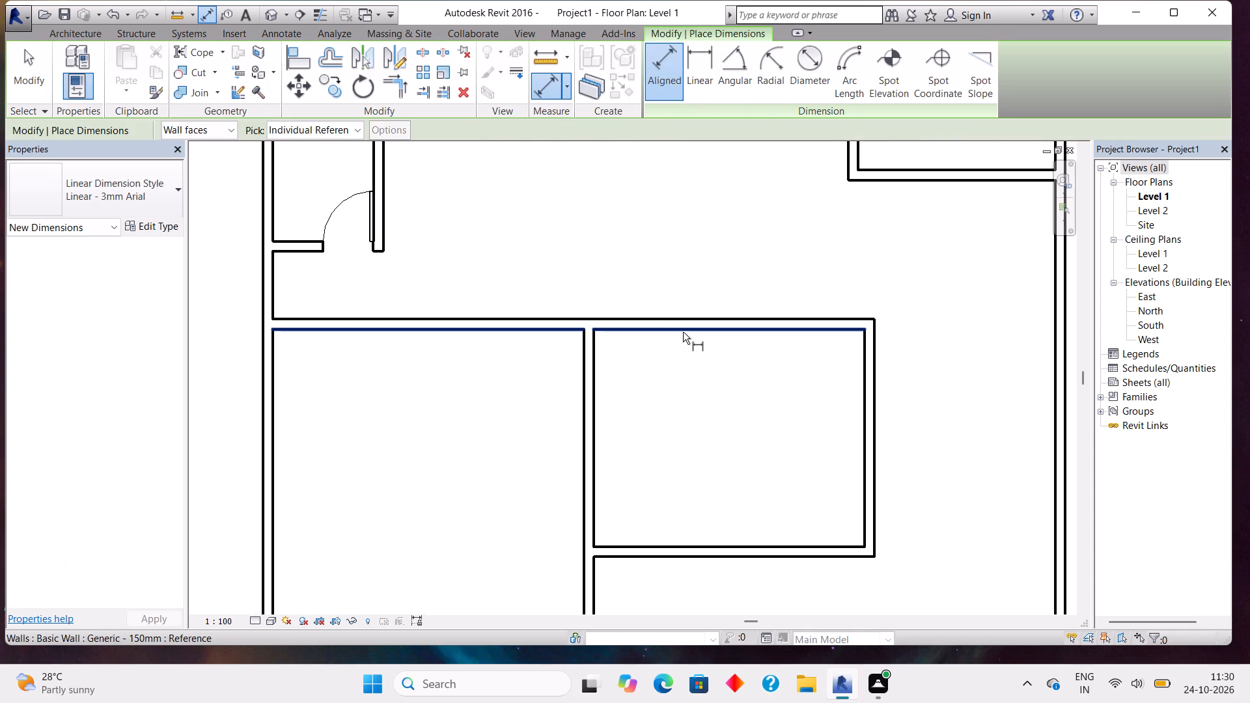
left_click(683, 332)
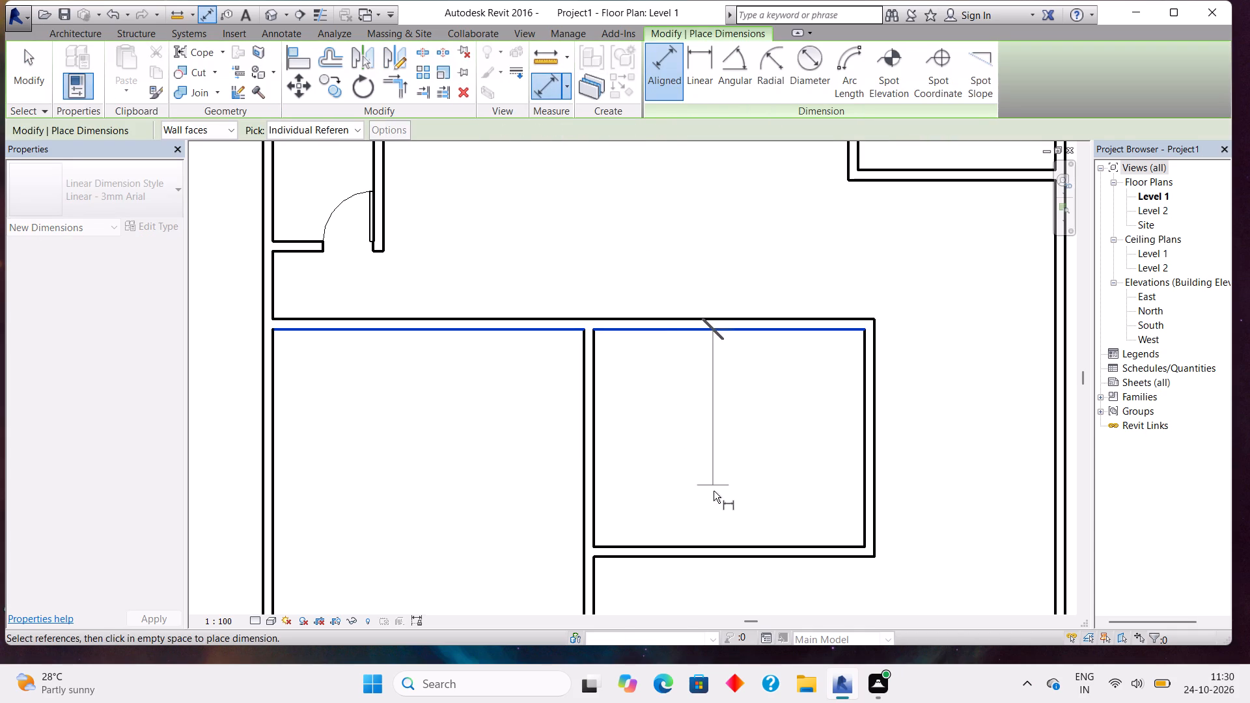
left_click(730, 544)
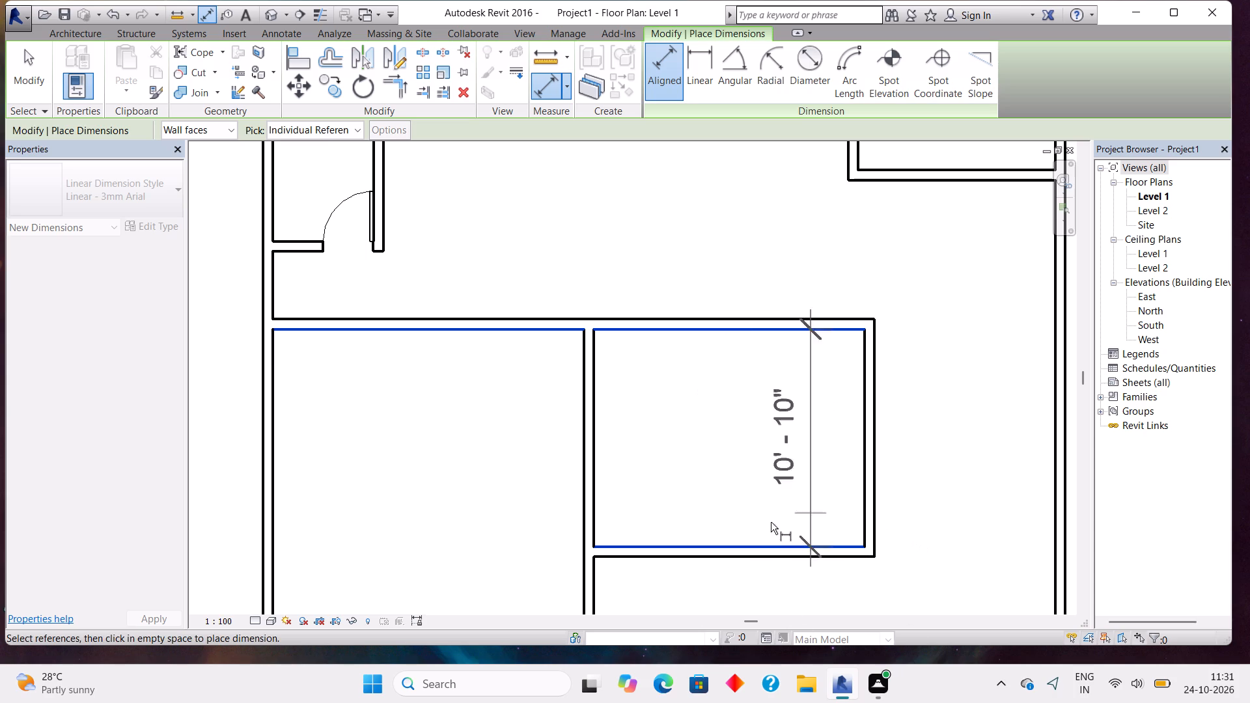
key("Escape")
key("Escape")
key("Escape")
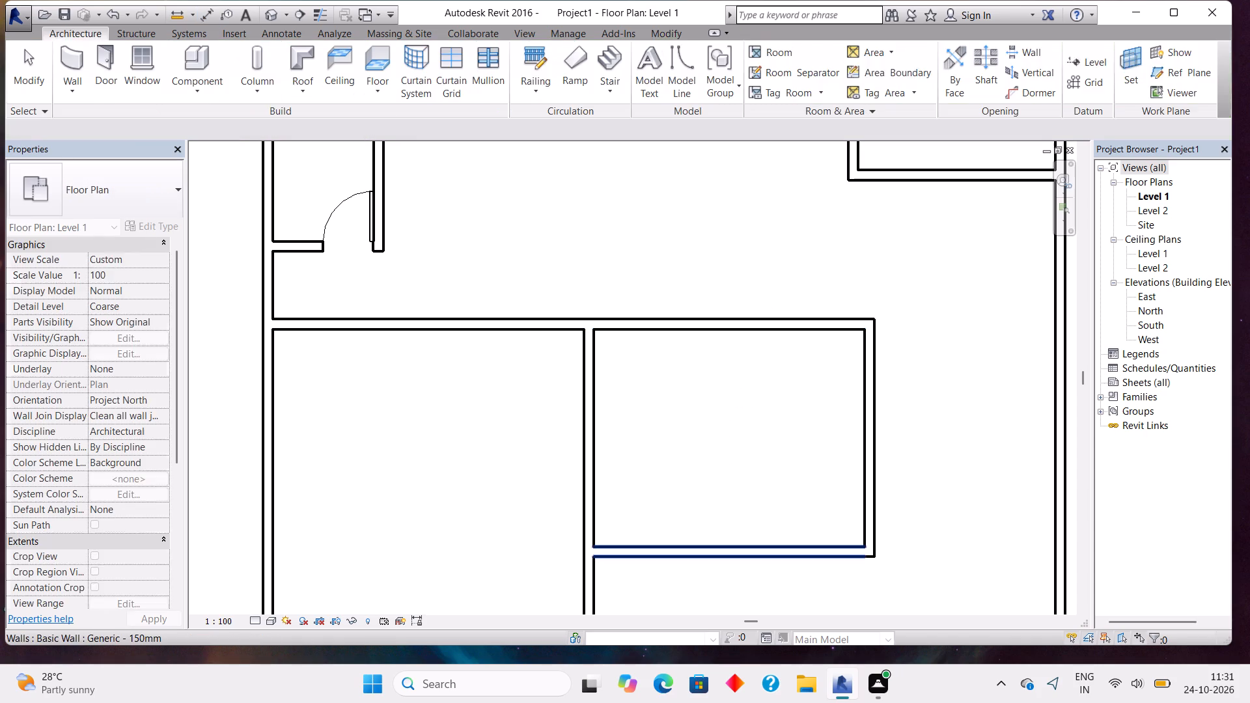
Nudge the room's bottom wall down two fine increments at close zoom for a clear height of 11' 0".
left_click(753, 545)
scroll(753, 545, "up", 6)
key("Down")
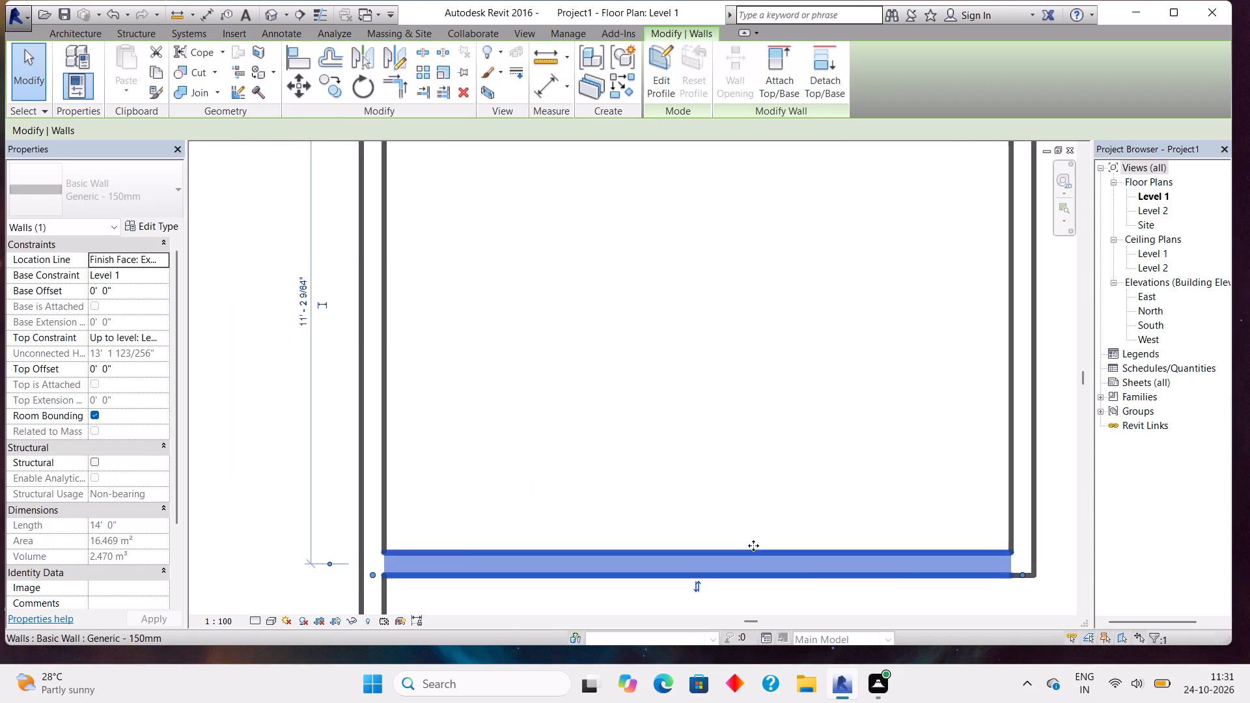
key("Down")
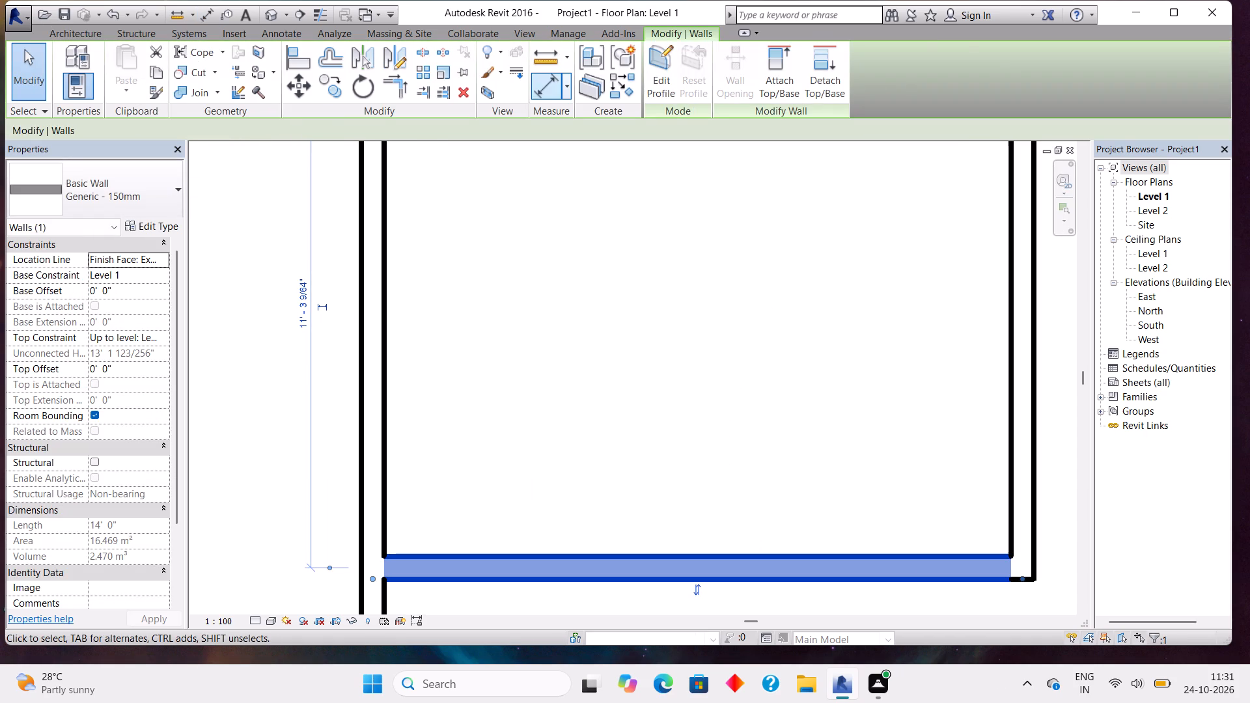
Measure the room's clear height between inner wall faces after moving its bottom wall.
left_click(544, 81)
scroll(648, 218, "down", 6)
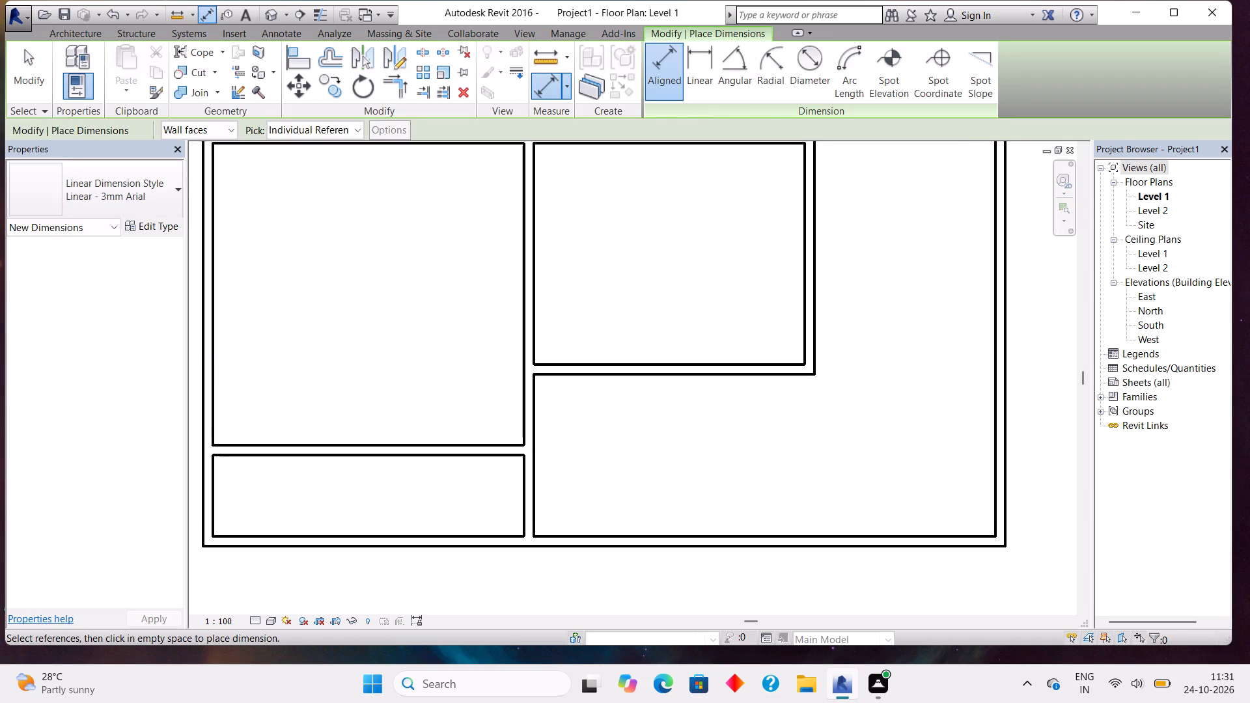
middle_click_drag(673, 169, 668, 183)
left_click(665, 154)
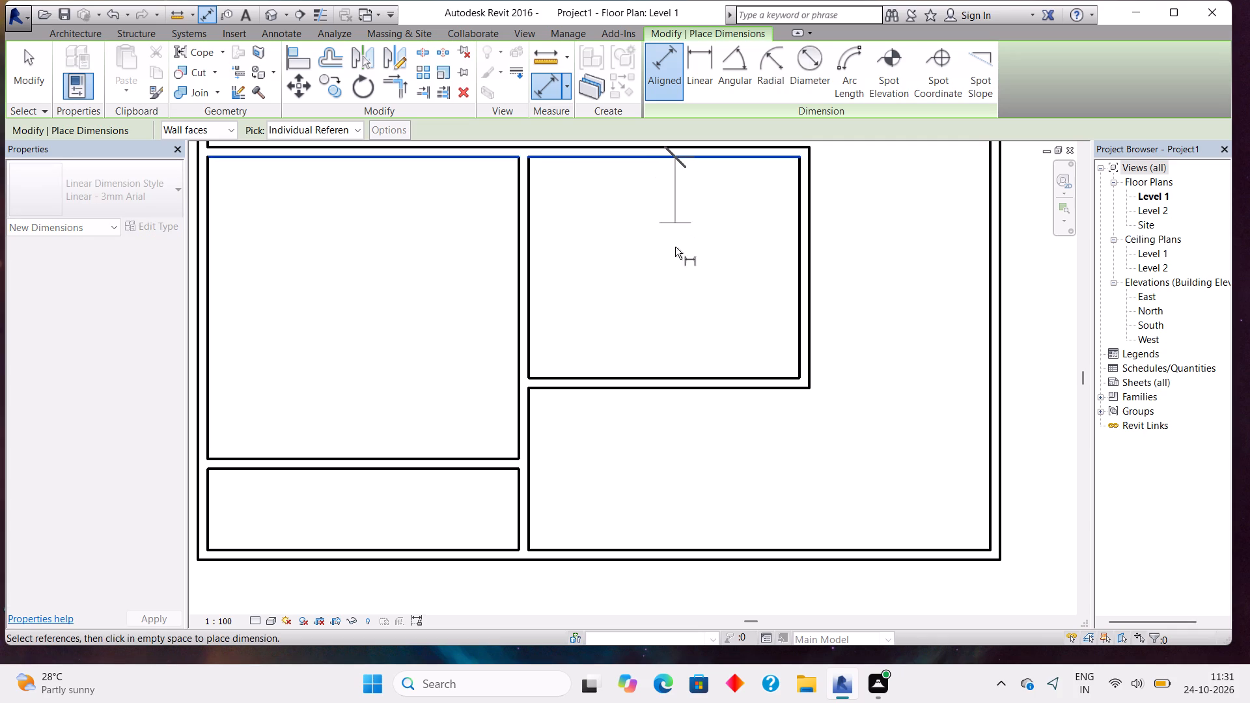
left_click(671, 375)
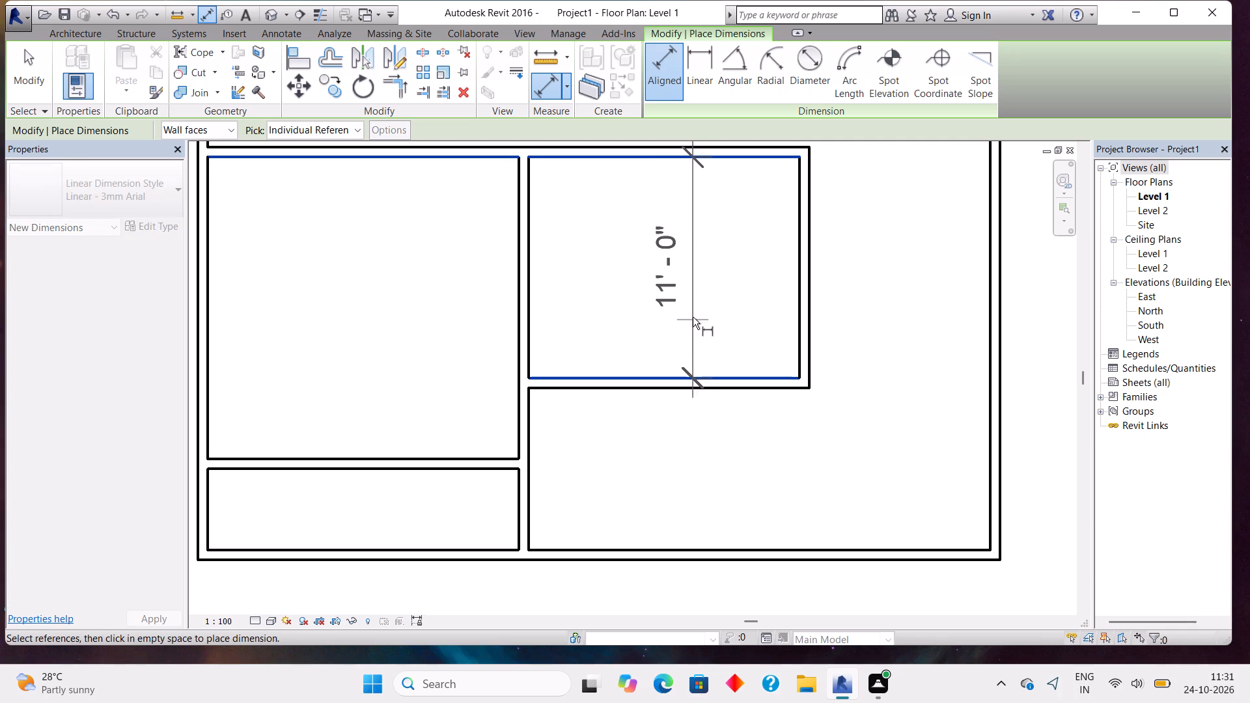
scroll(674, 258, "down", 2)
middle_click_drag(676, 238, 669, 271)
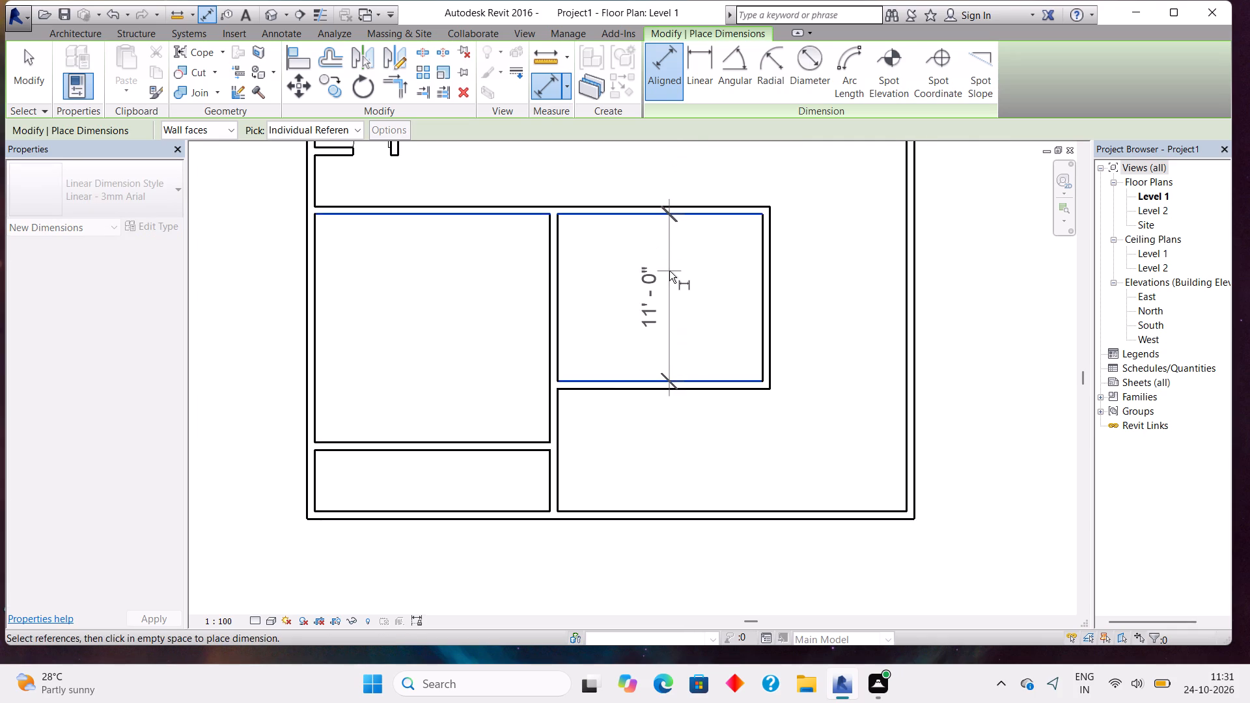
scroll(669, 271, "up", 2)
key("Escape")
Draw chained walls from the right-hand room's lower left corner: about 6' 0" left, then about 6' 11" down to the long horizontal wall below.
scroll(669, 271, "down", 2)
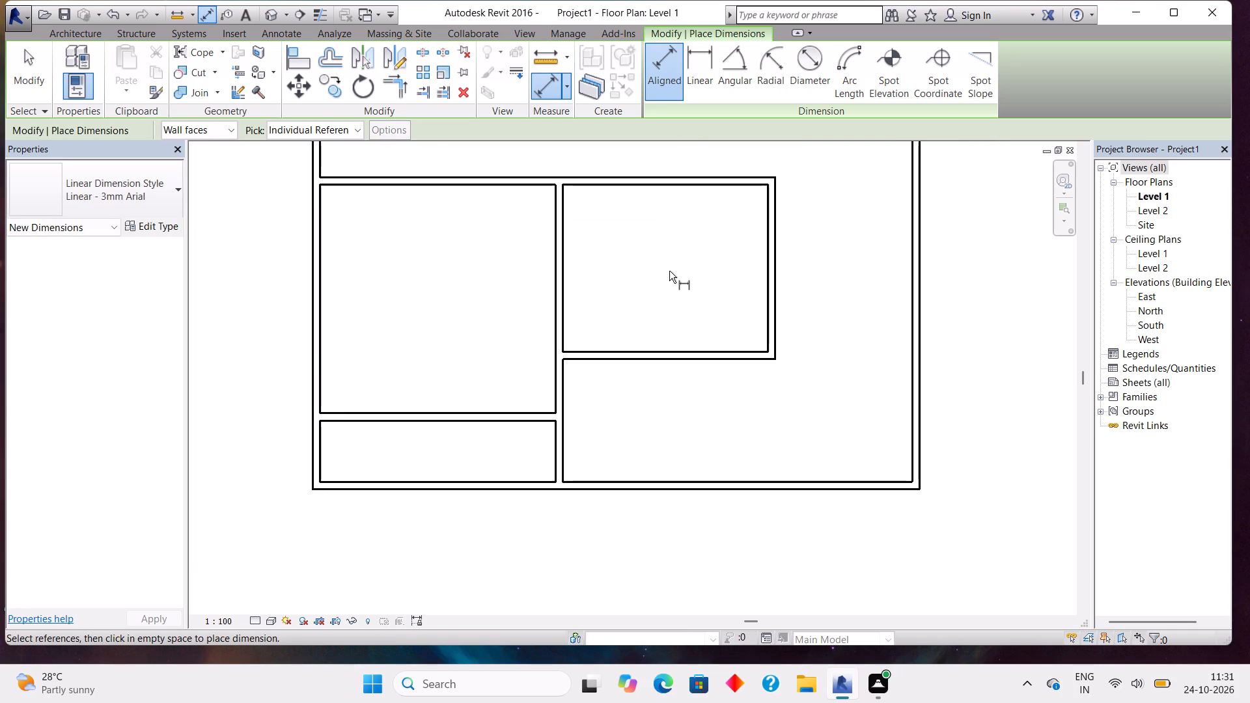
scroll(669, 271, "down", 1)
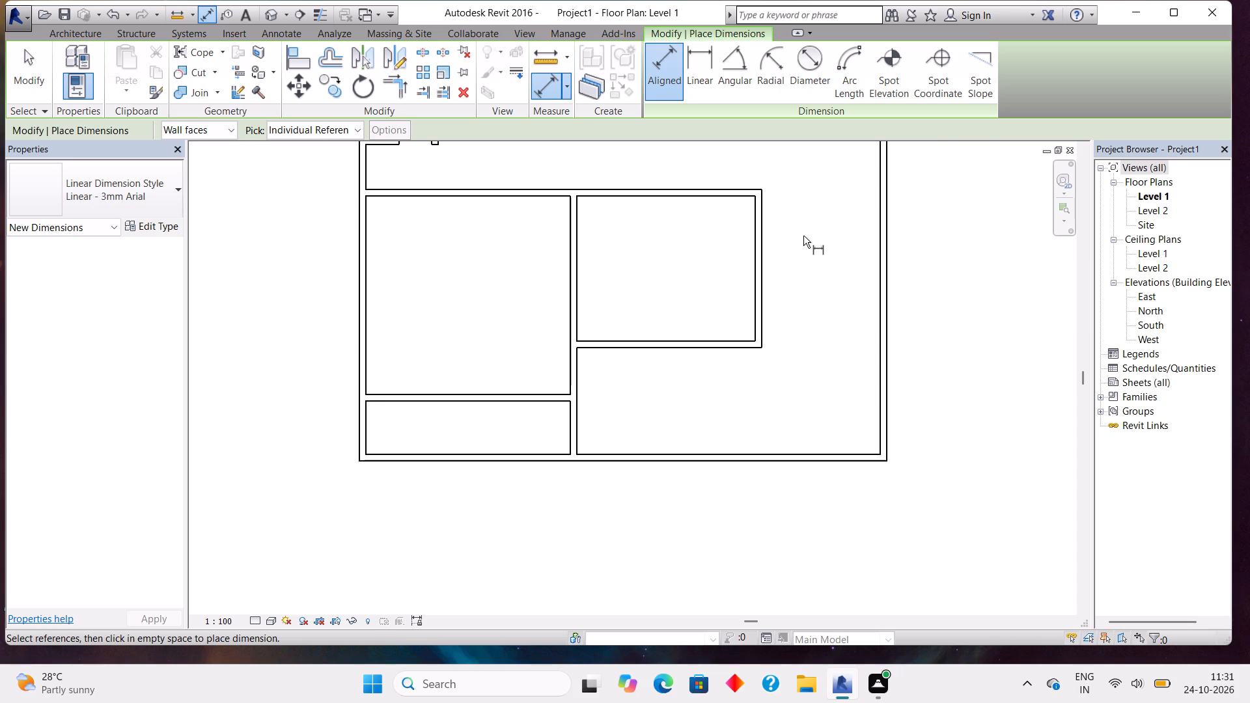
middle_click_drag(803, 236, 773, 312)
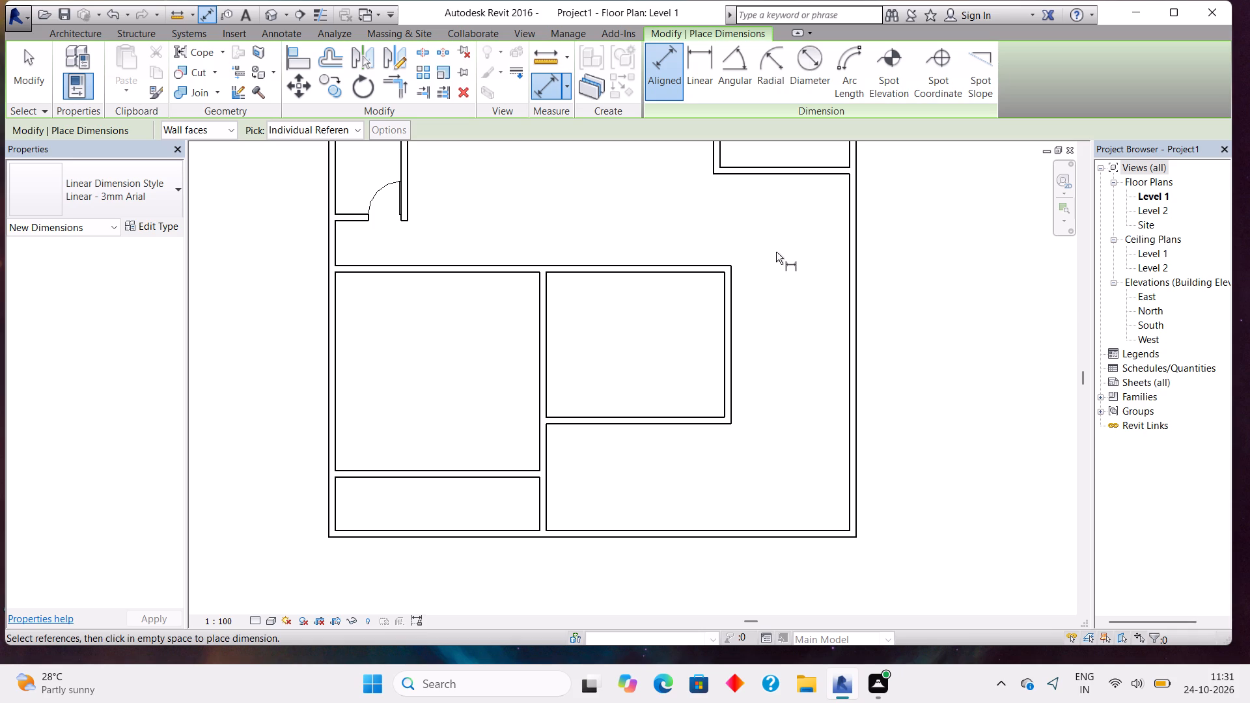
middle_click_drag(735, 211, 743, 279)
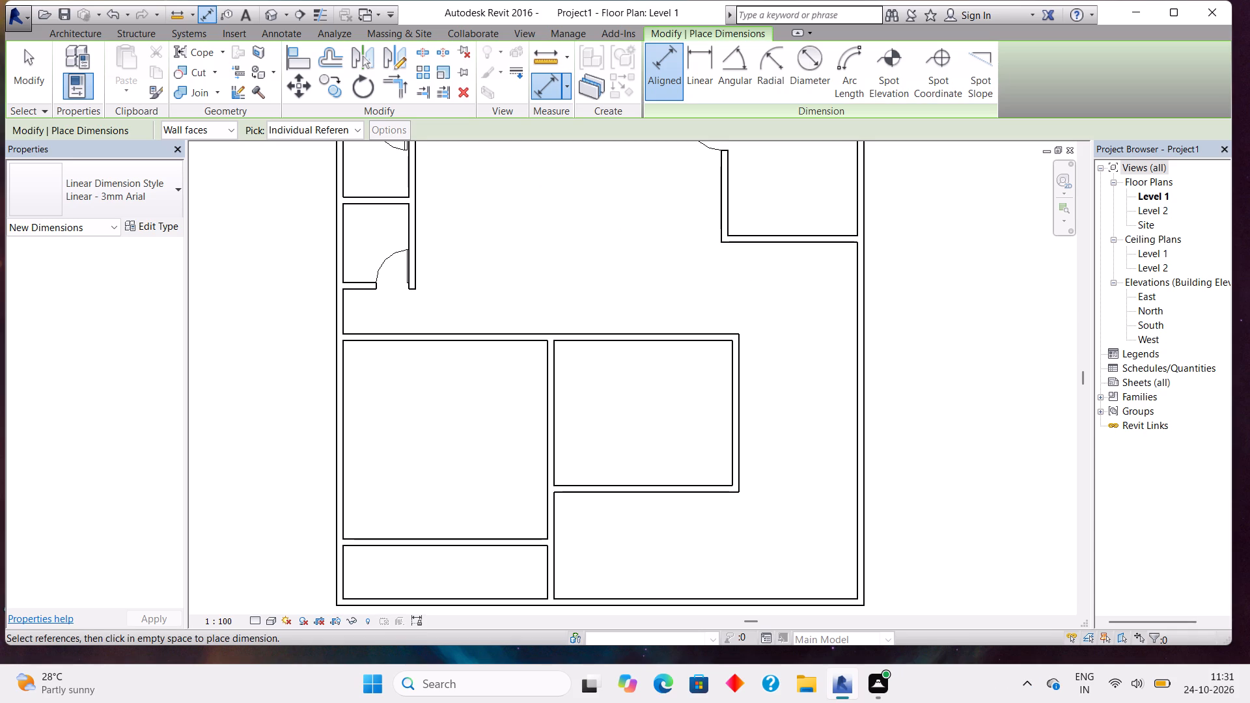
left_click(87, 27)
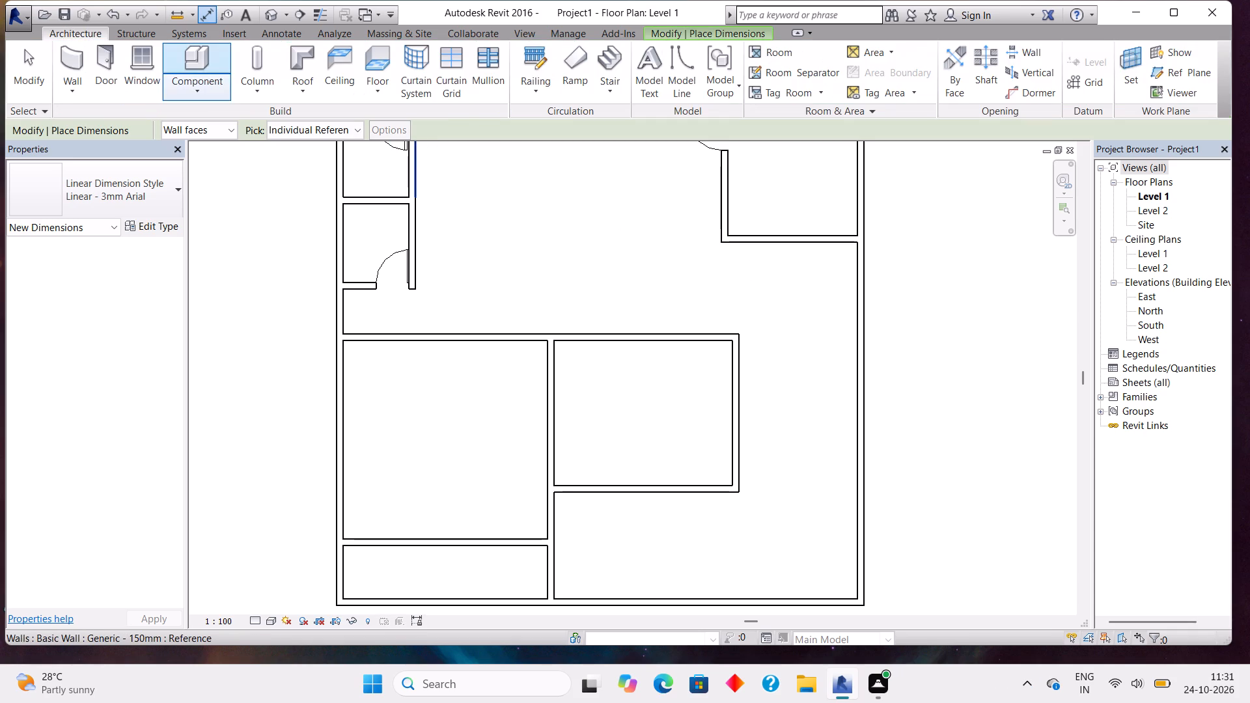
left_click(72, 60)
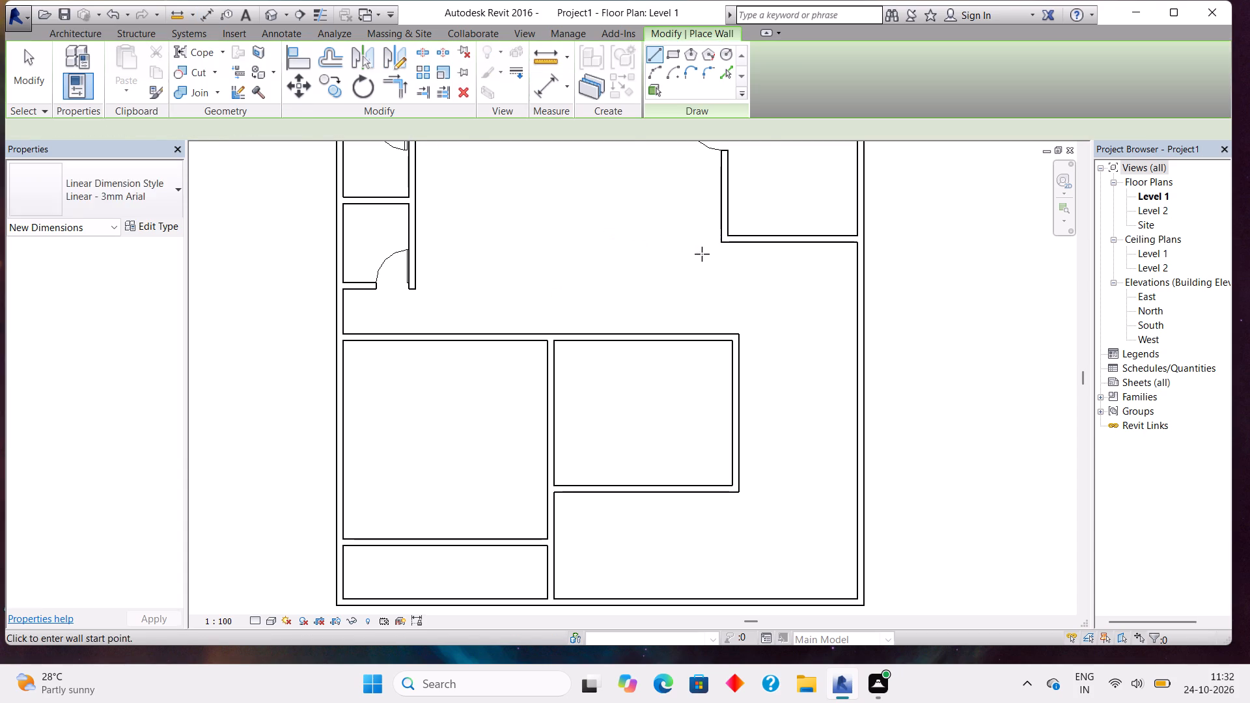
left_click(719, 243)
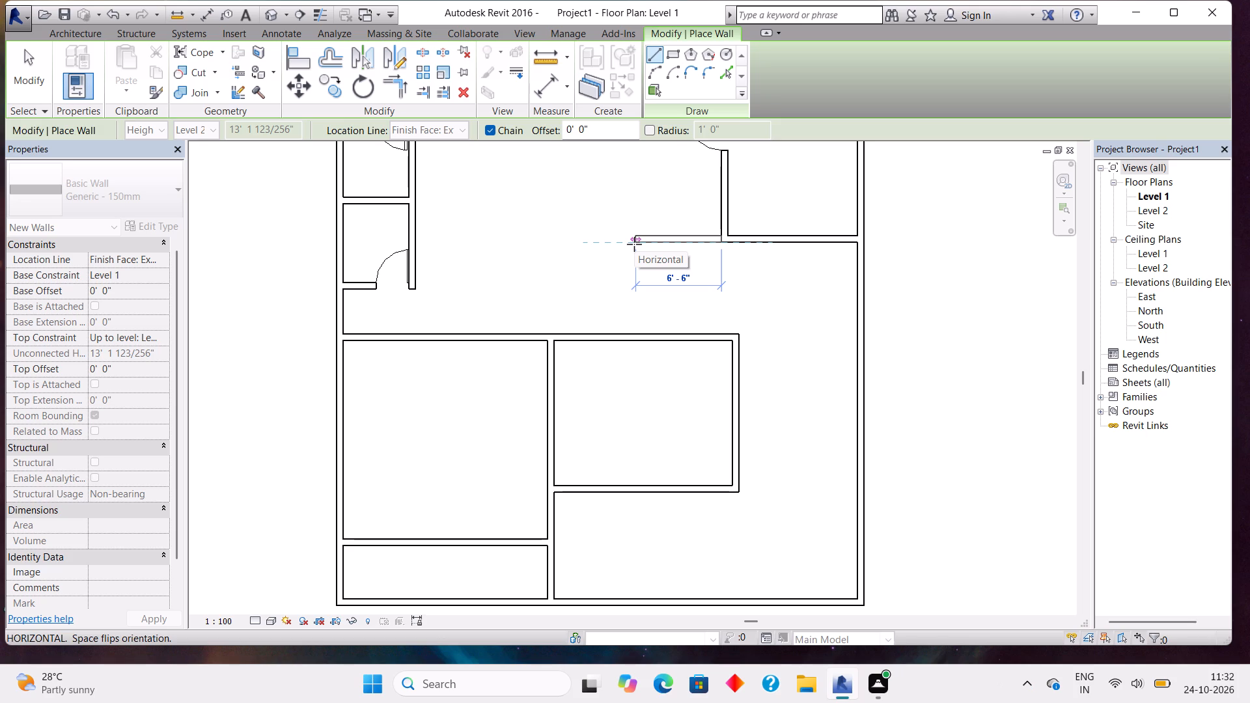
scroll(634, 244, "down", 3)
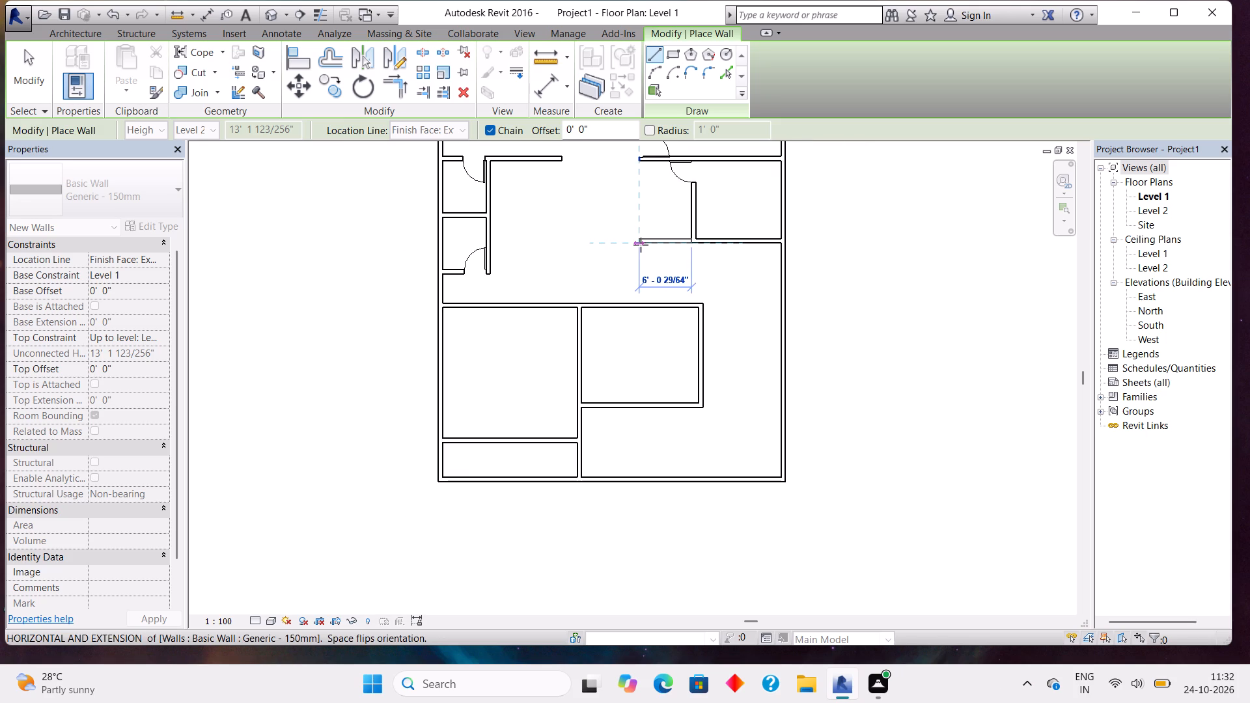
left_click(637, 243)
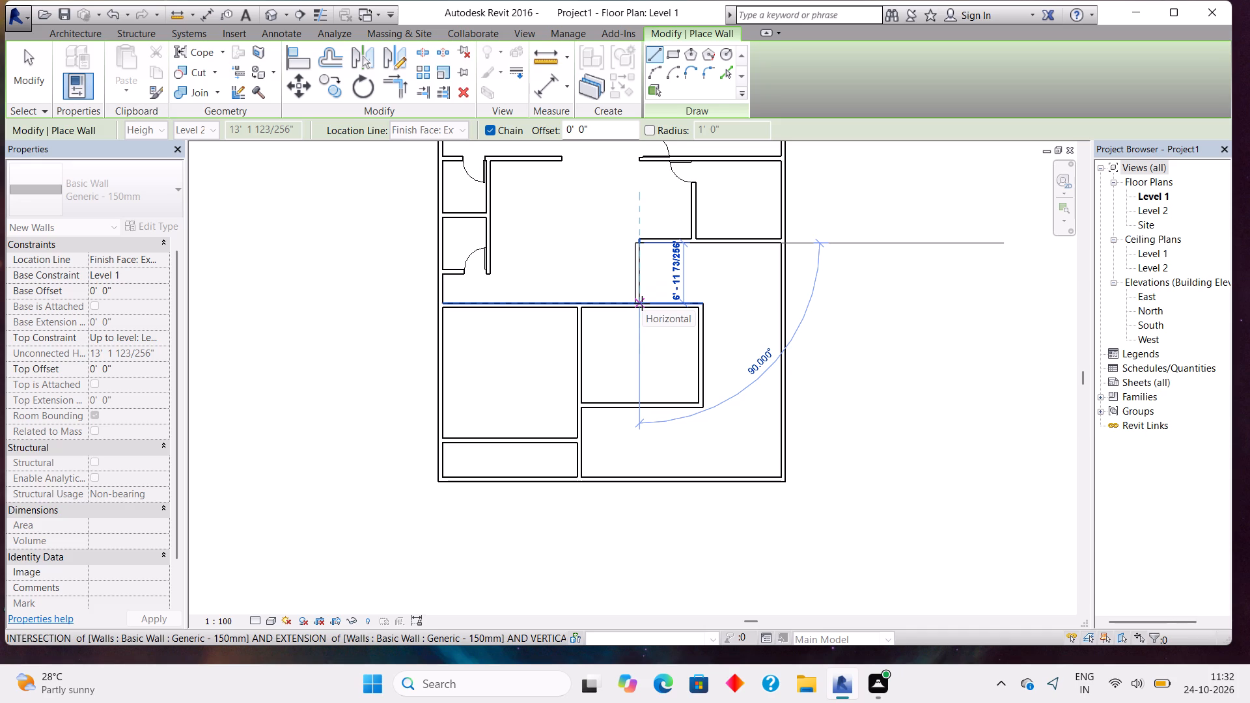
left_click(642, 303)
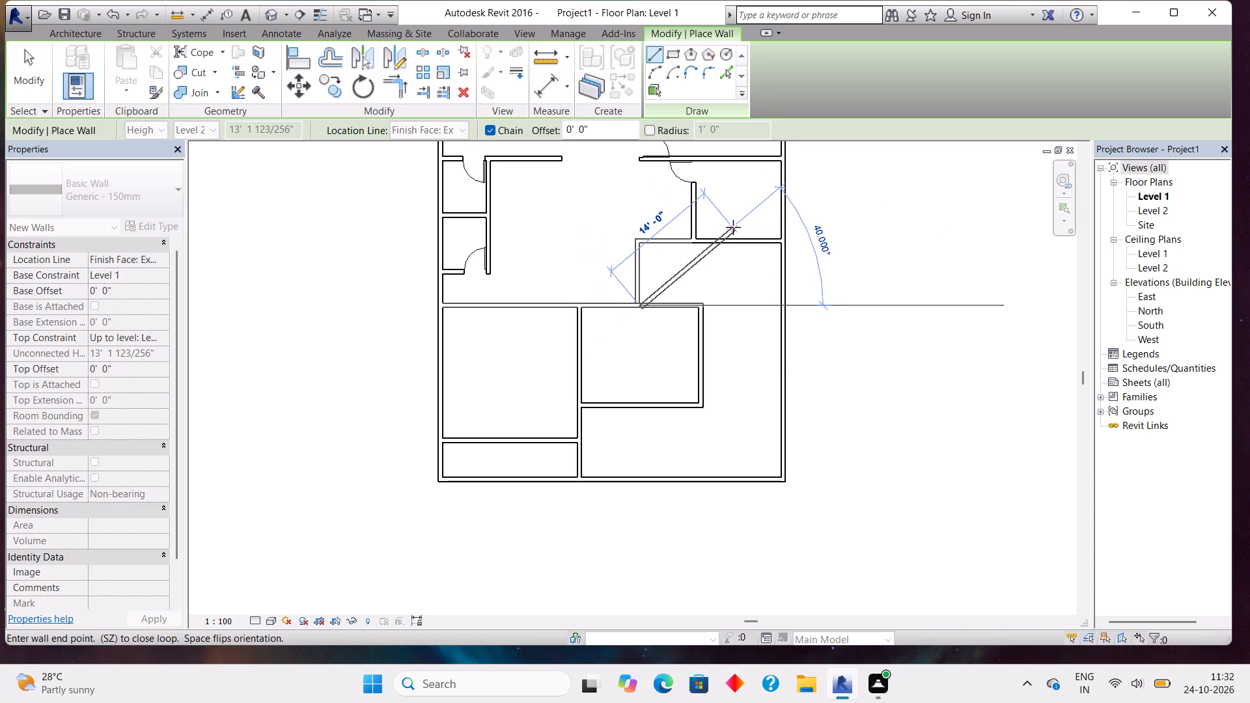
key("Escape")
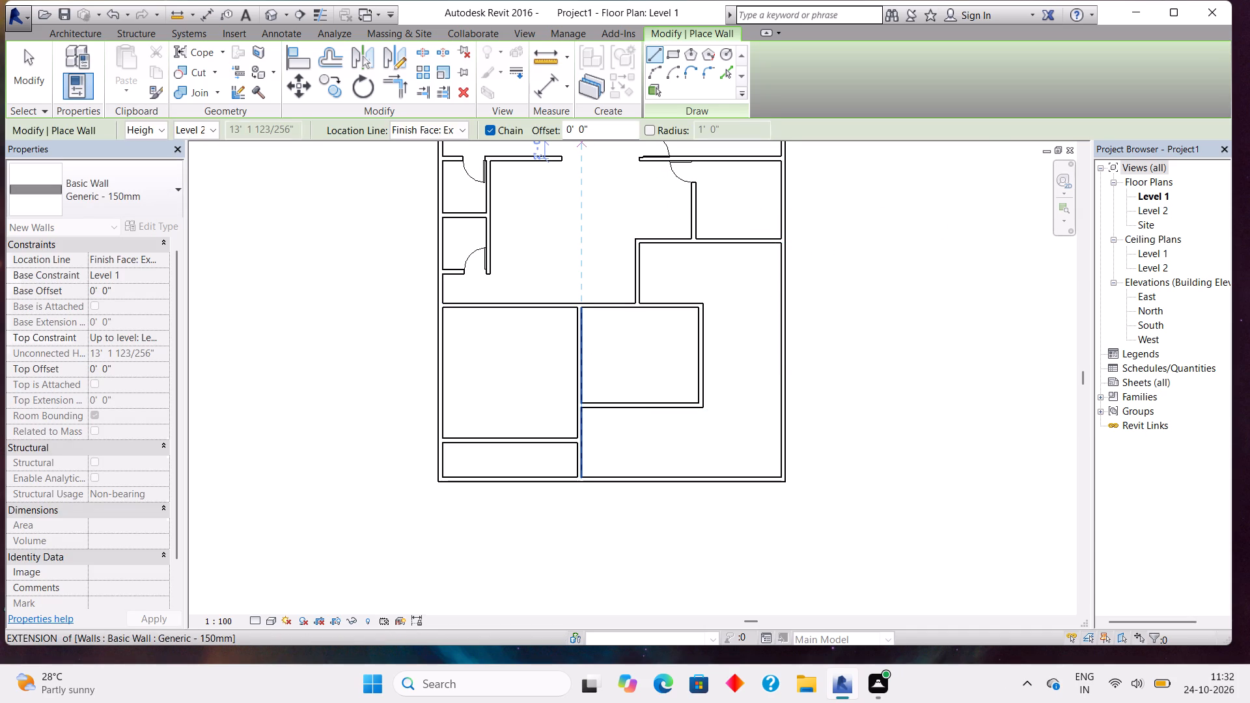
Draw a wall about 6' 11" down from the horizontal wall, 3' 0" from the right outer wall, ending with a 2' 6" return left.
left_click(106, 35)
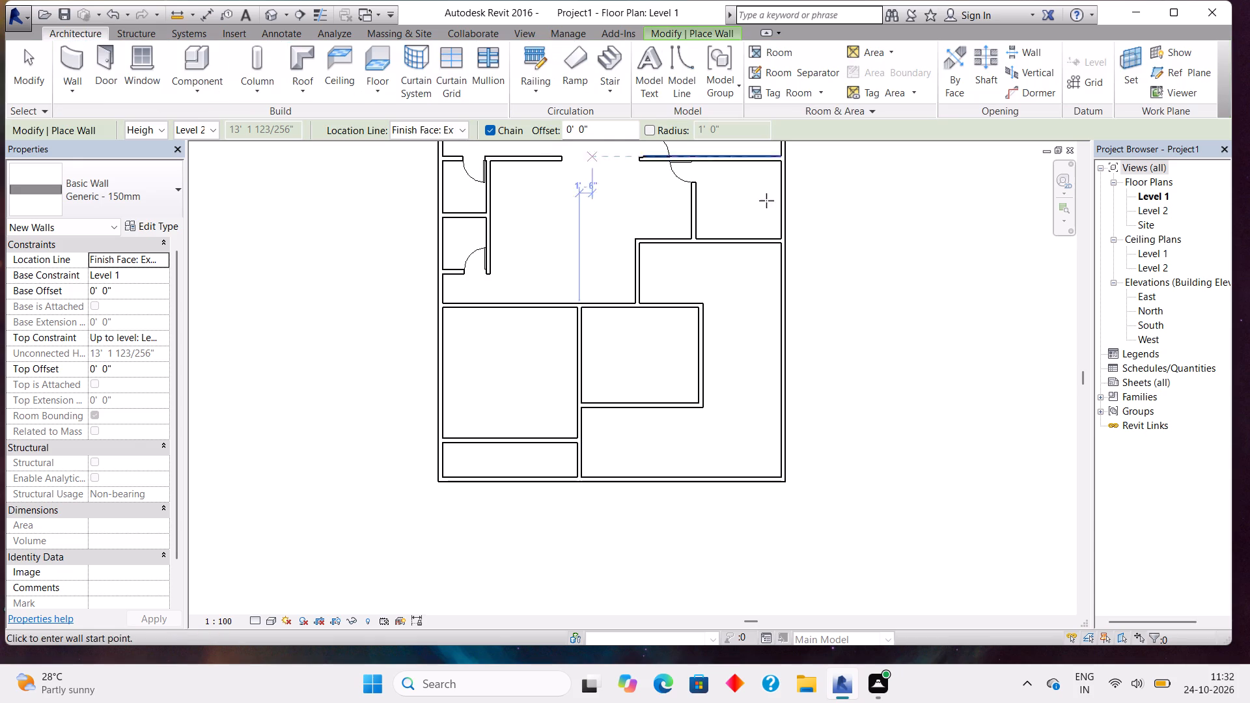
scroll(756, 246, "up", 5)
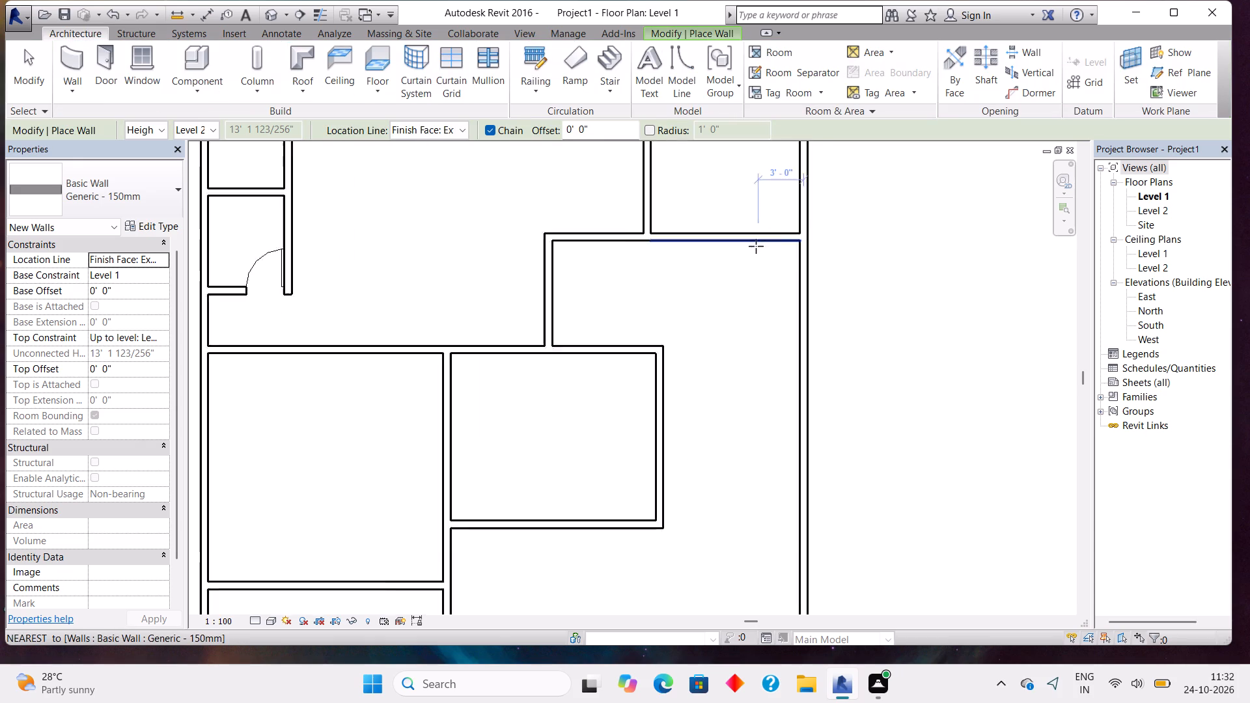
scroll(756, 246, "up", 2)
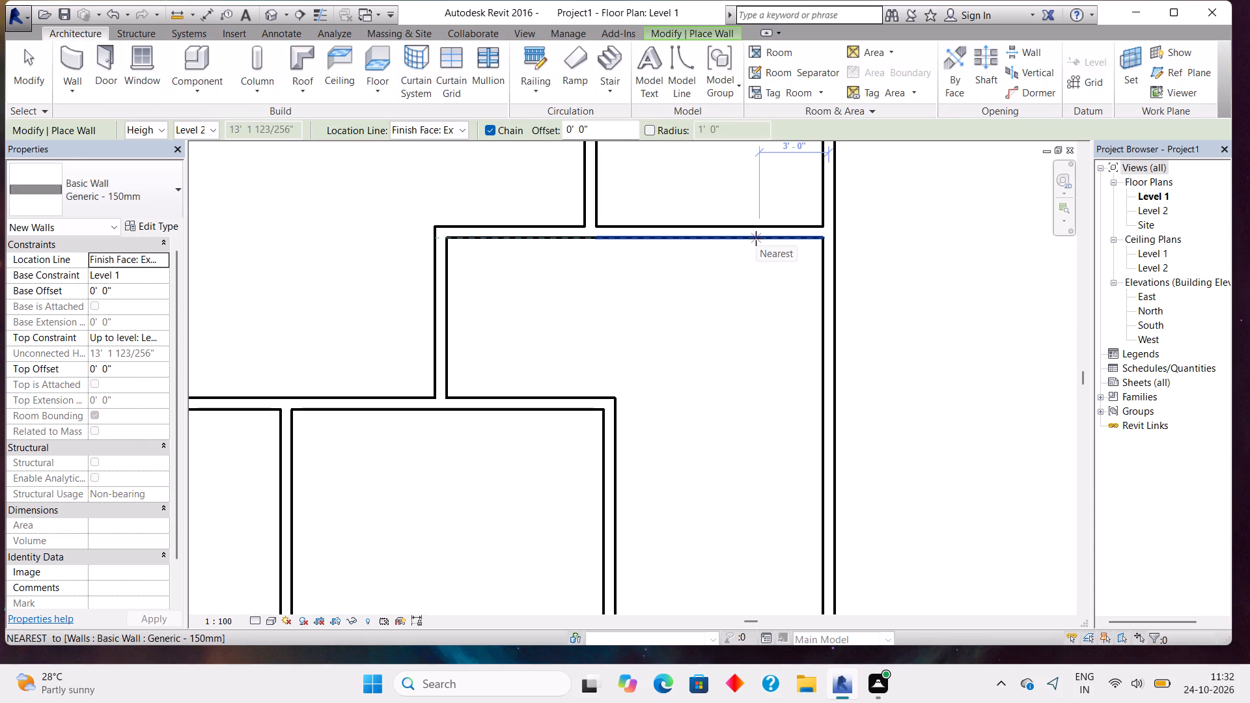
left_click(756, 238)
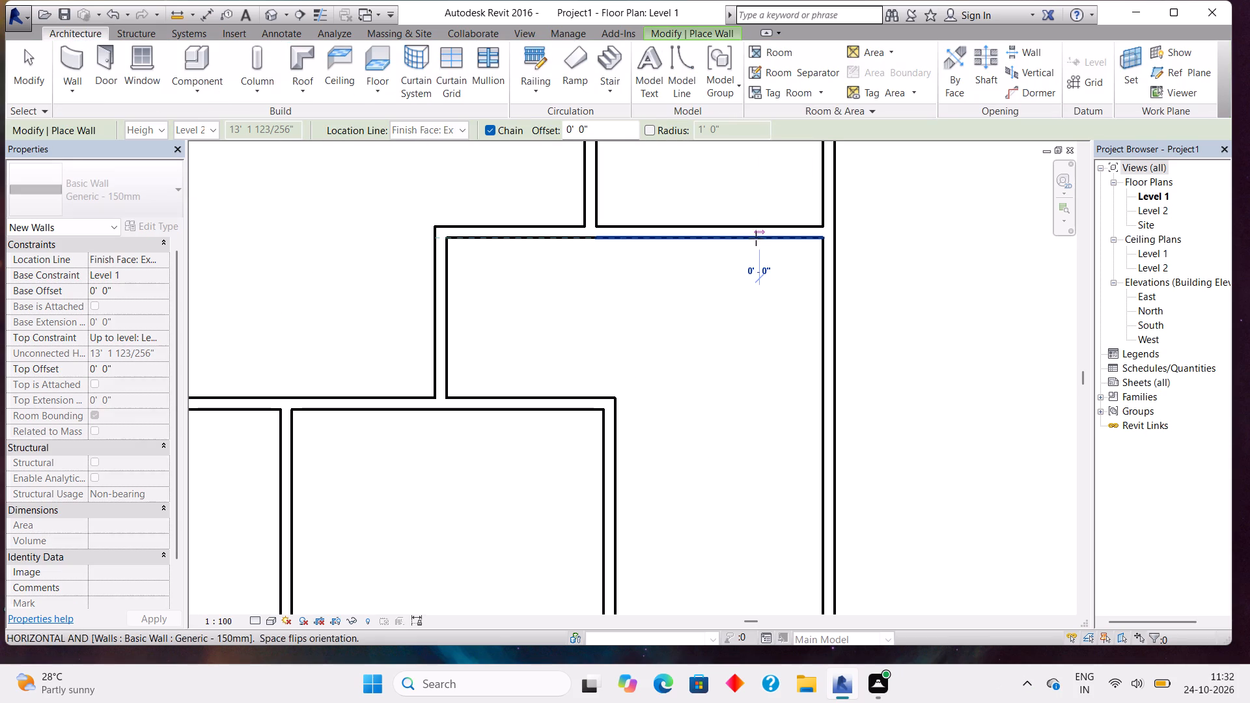
left_click(752, 391)
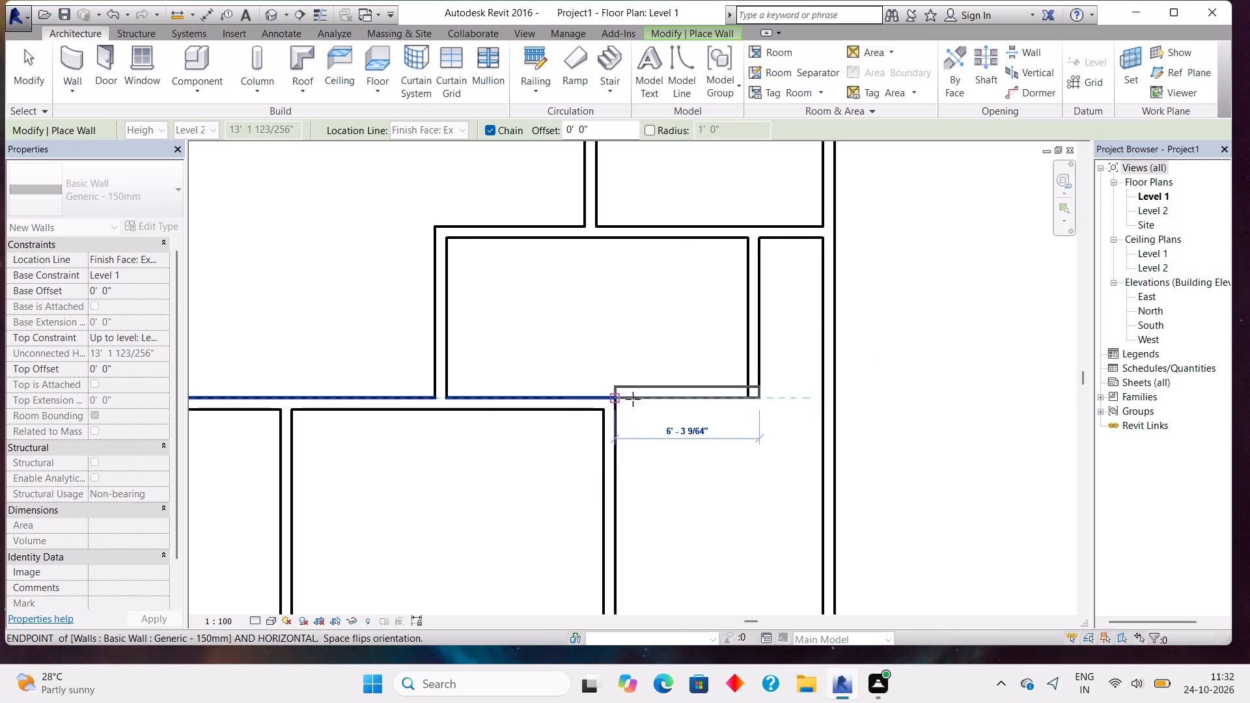
left_click(700, 401)
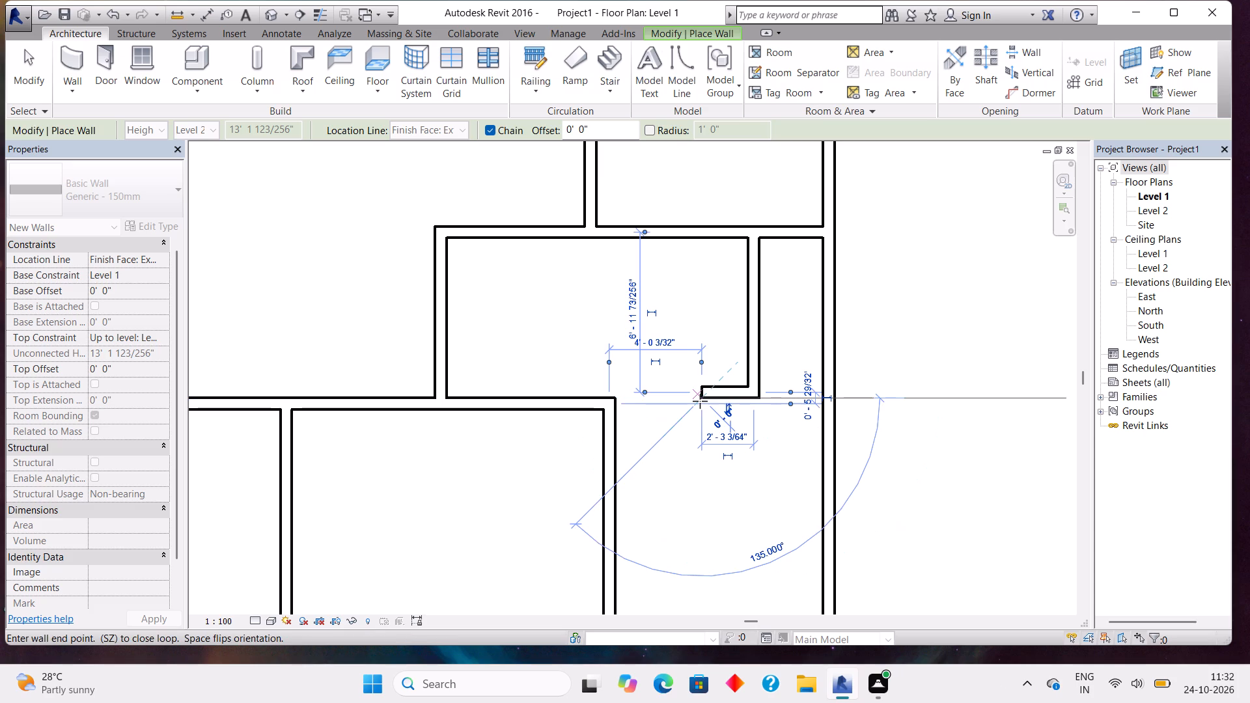
key("Escape")
scroll(700, 401, "down", 2)
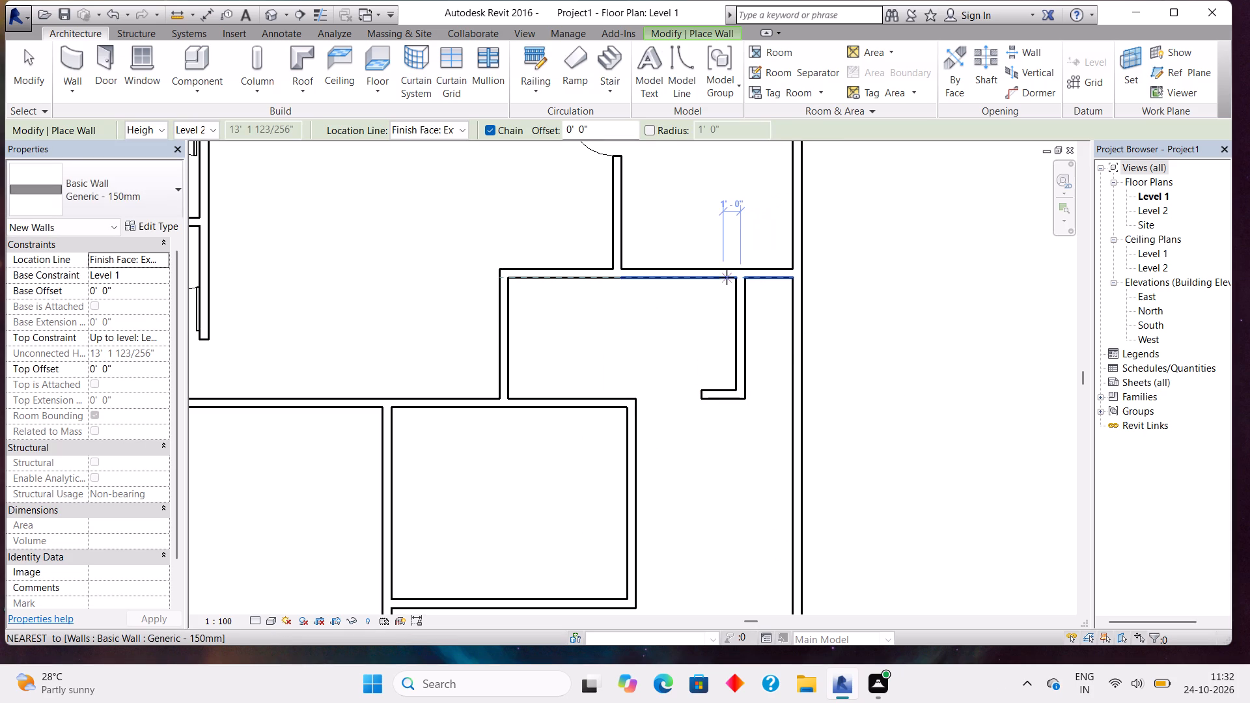
key("Escape")
Trim the horizontal wall and the new vertical wall to a corner, removing the stretch running to the right outer wall.
left_click(77, 67)
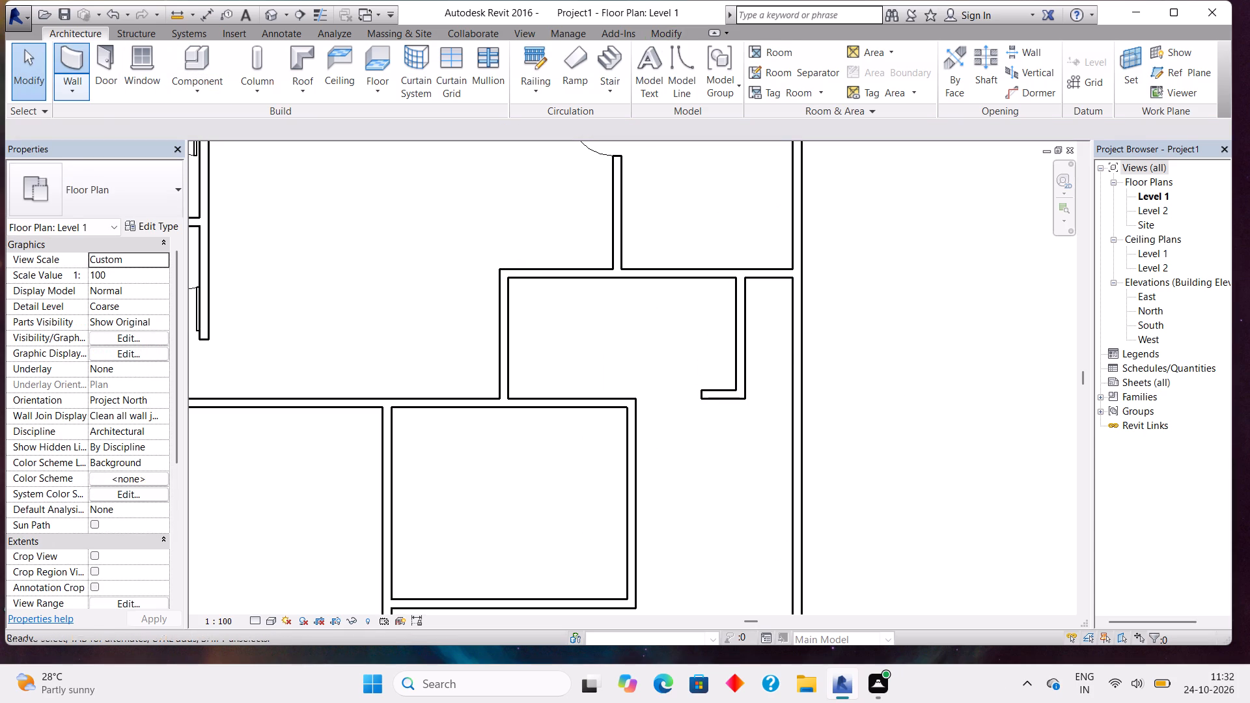
left_click(397, 80)
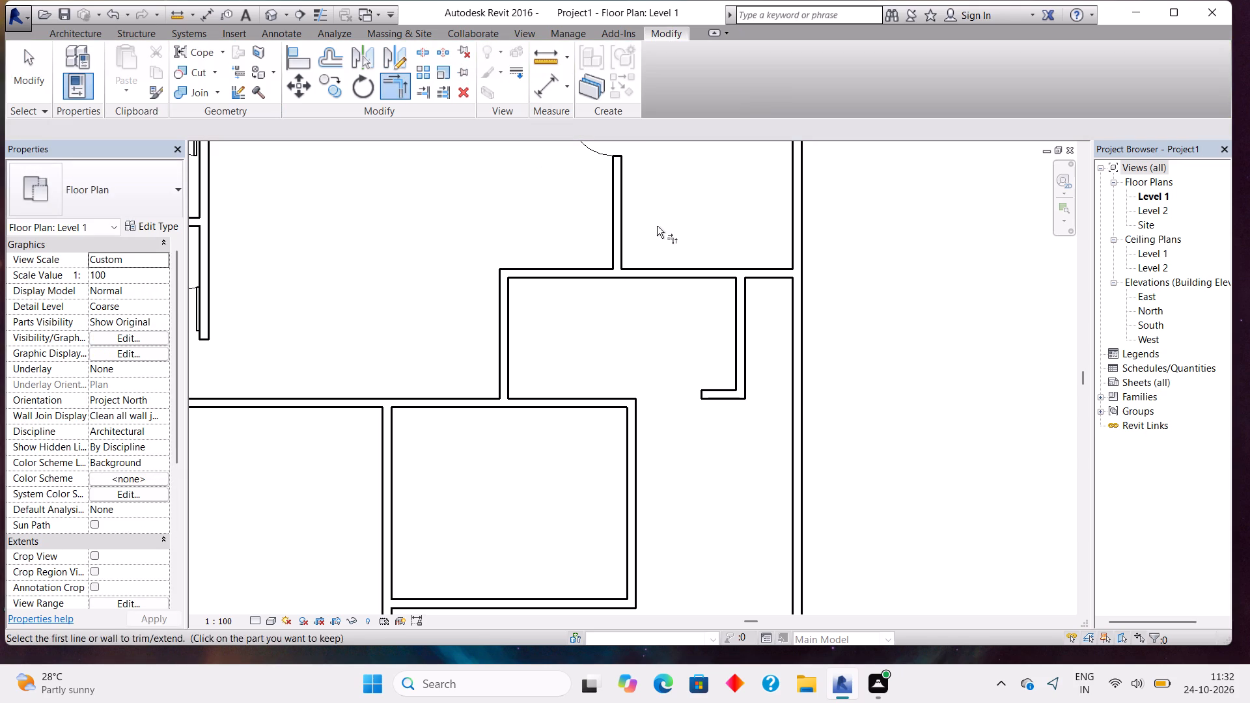
left_click(697, 266)
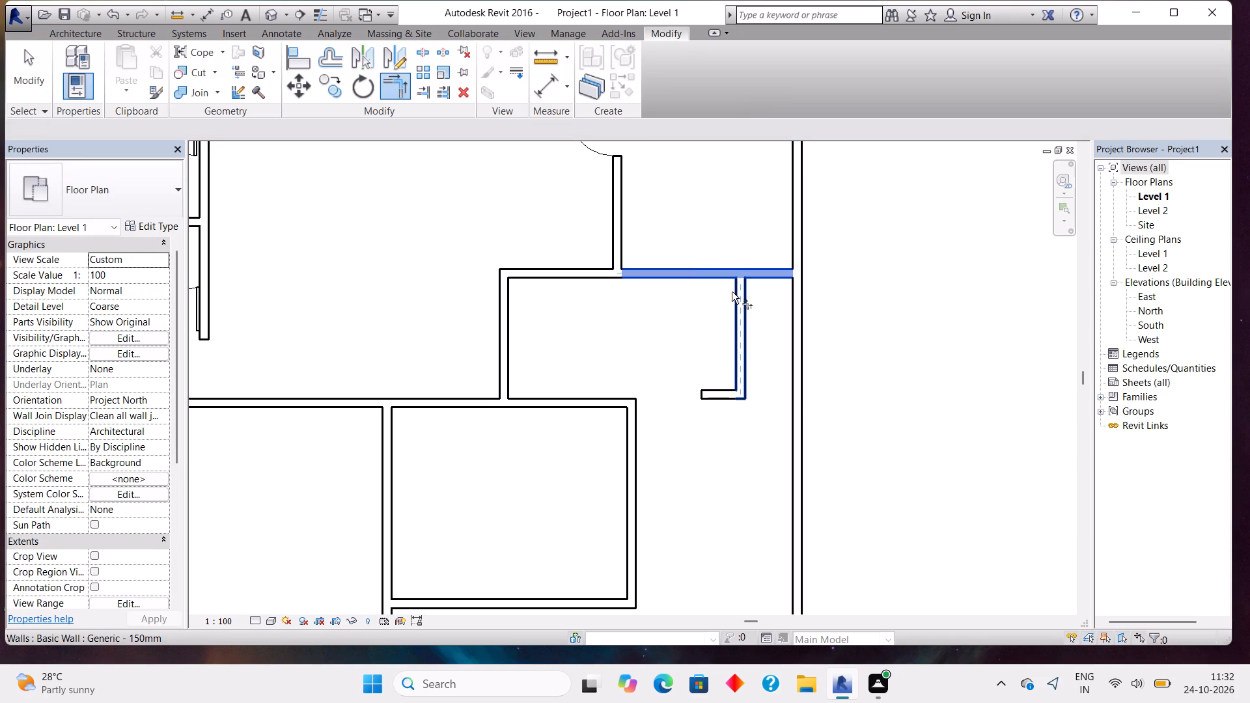
left_click(732, 292)
scroll(721, 286, "down", 2)
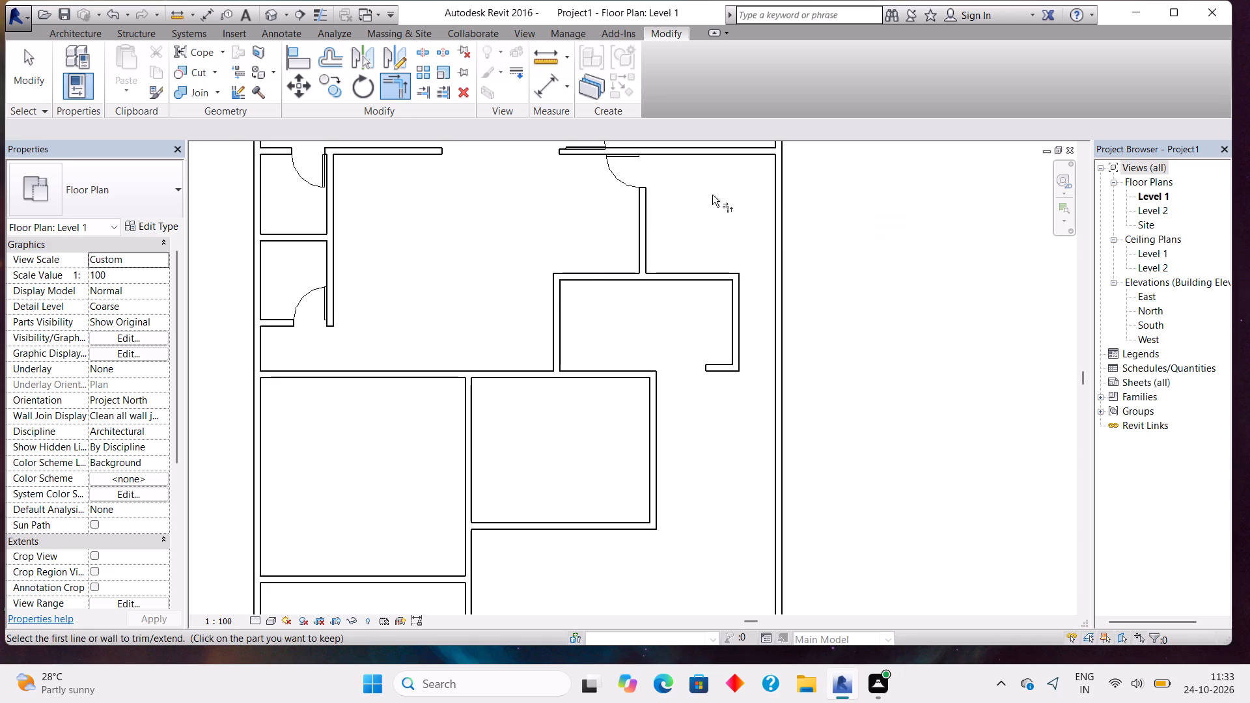
scroll(542, 279, "down", 4)
middle_click_drag(536, 260, 639, 333)
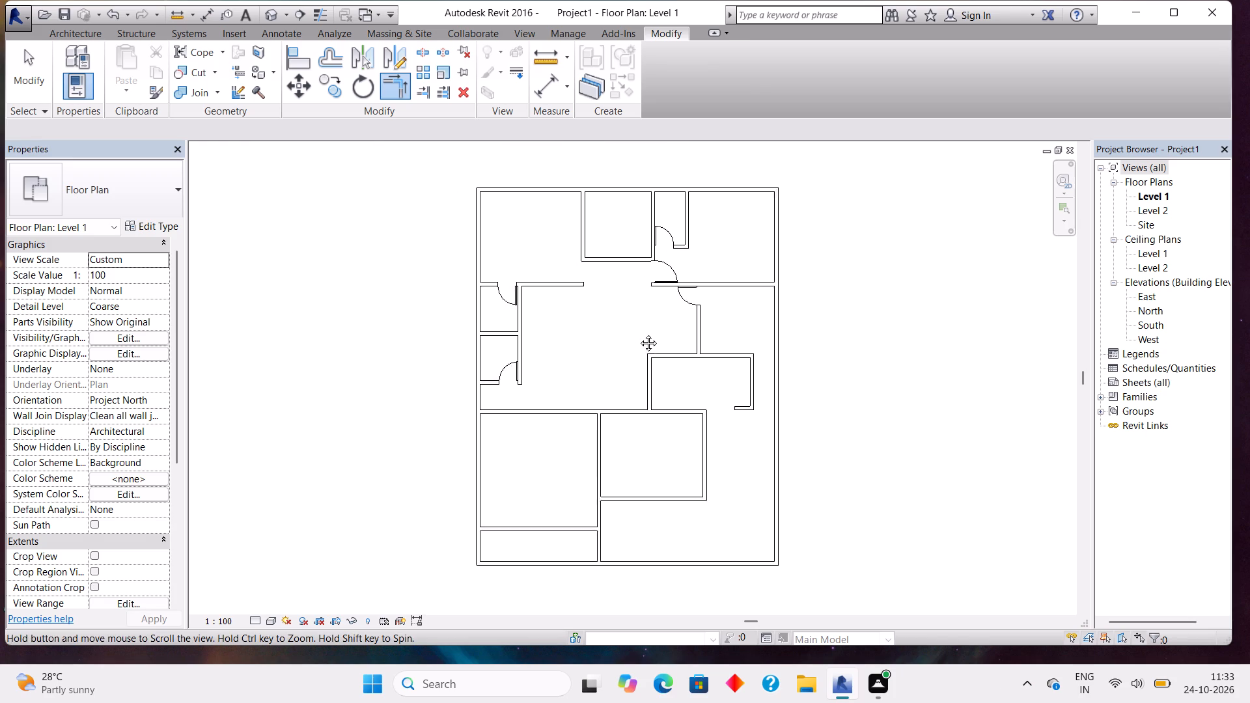
middle_click_drag(639, 333, 656, 321)
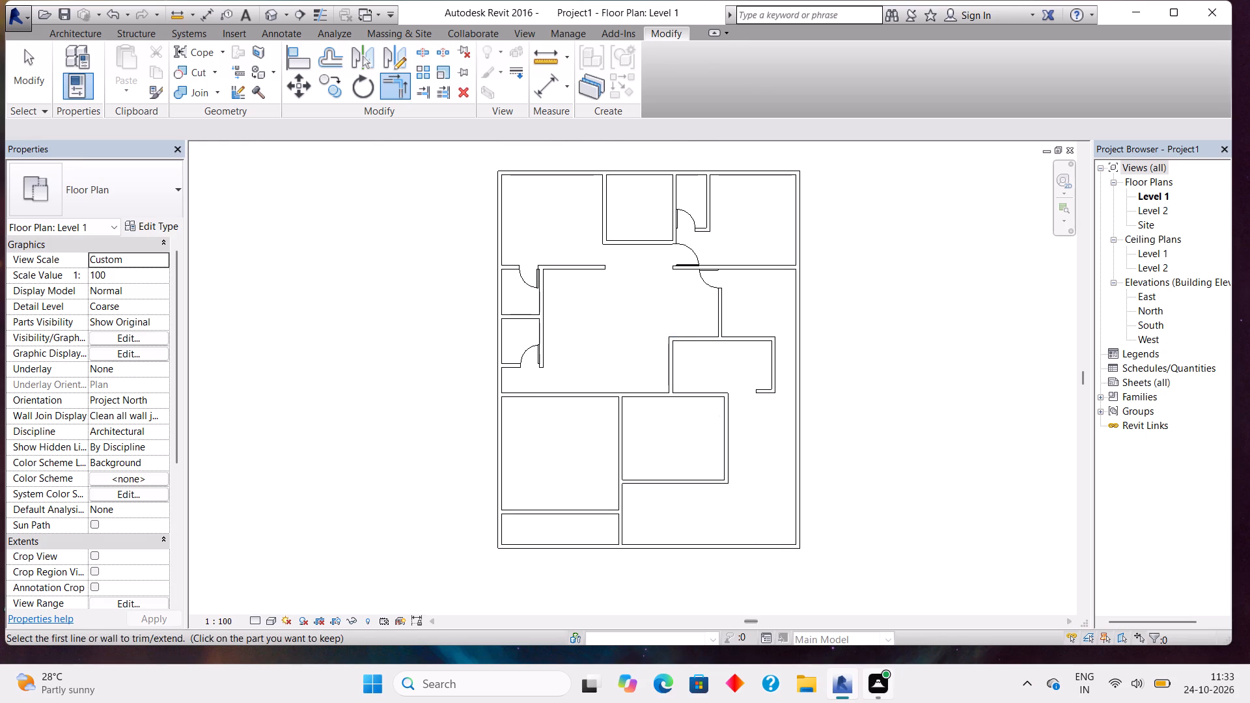
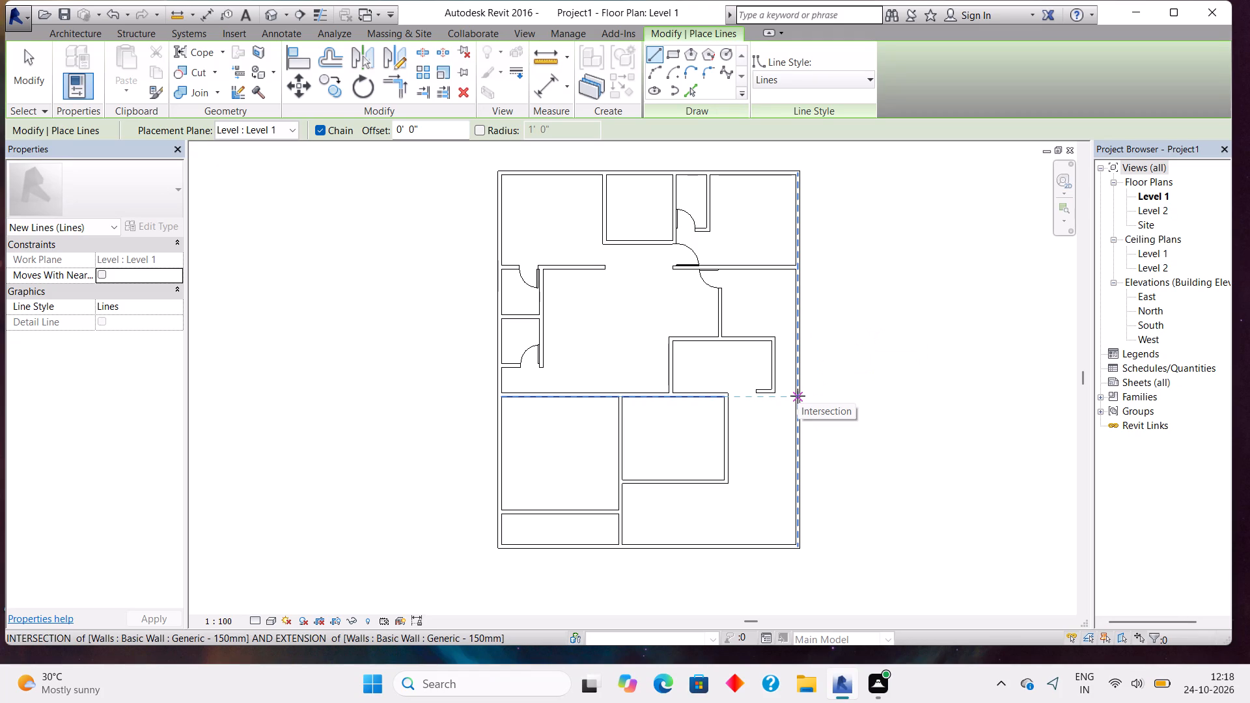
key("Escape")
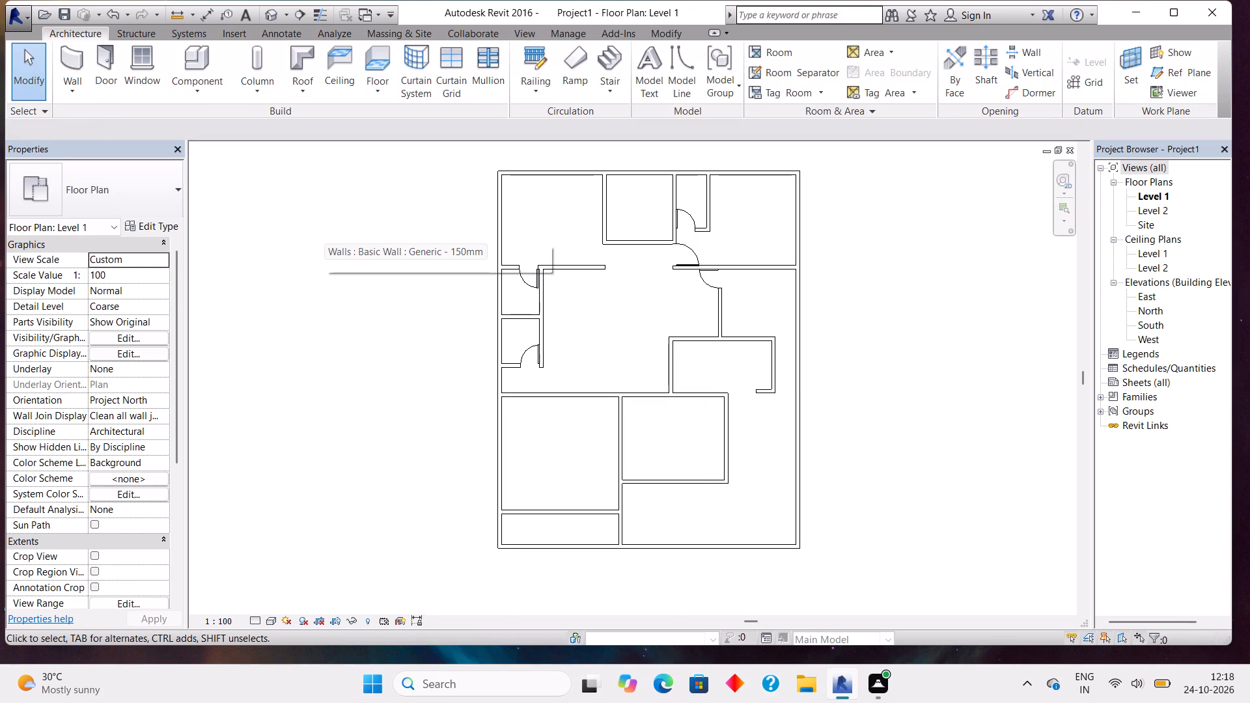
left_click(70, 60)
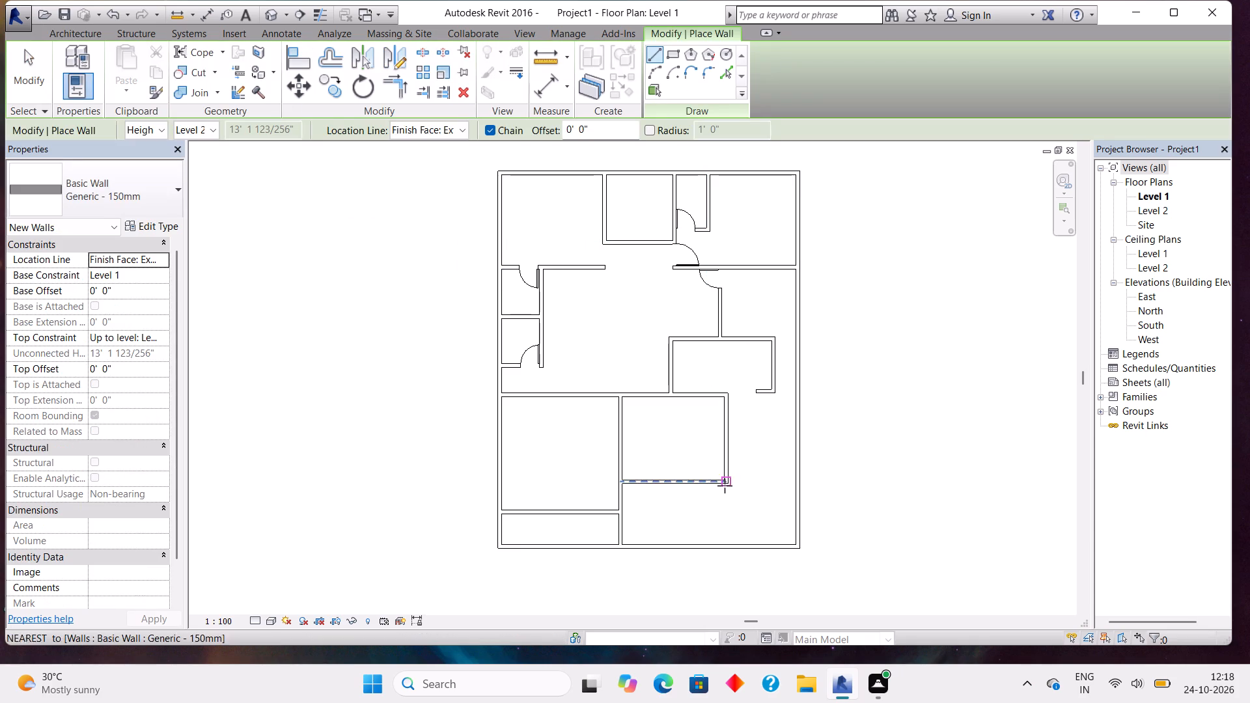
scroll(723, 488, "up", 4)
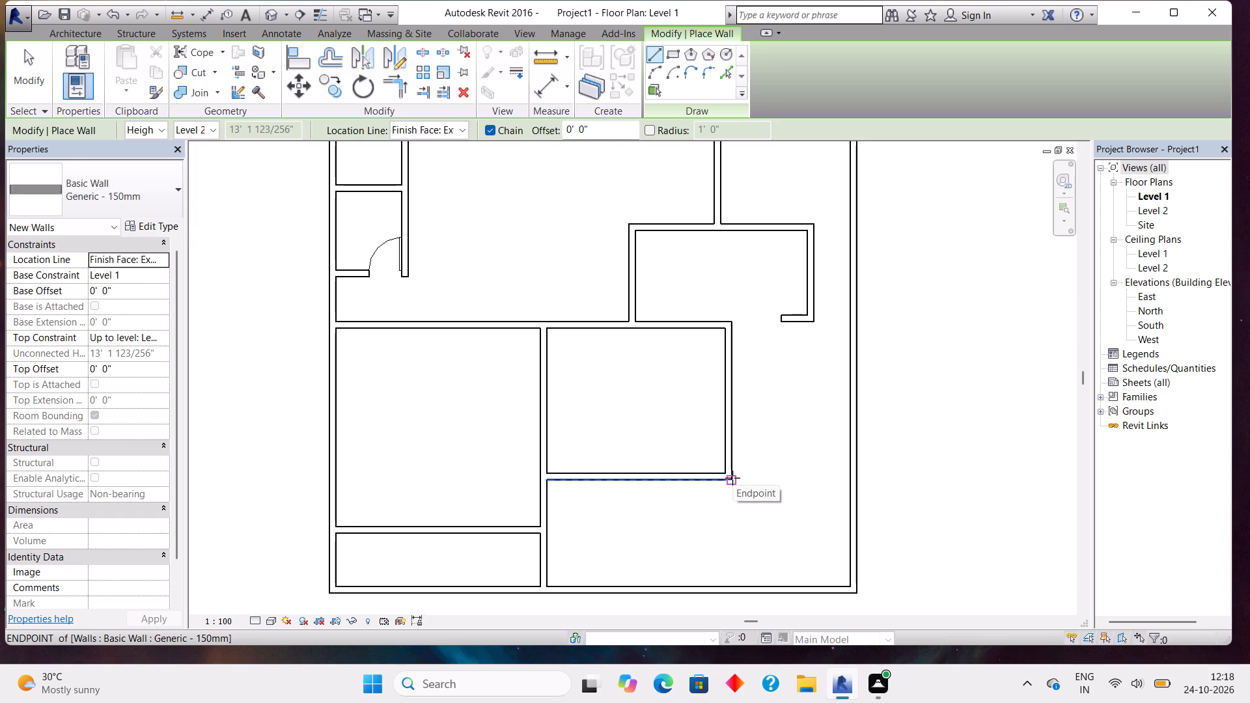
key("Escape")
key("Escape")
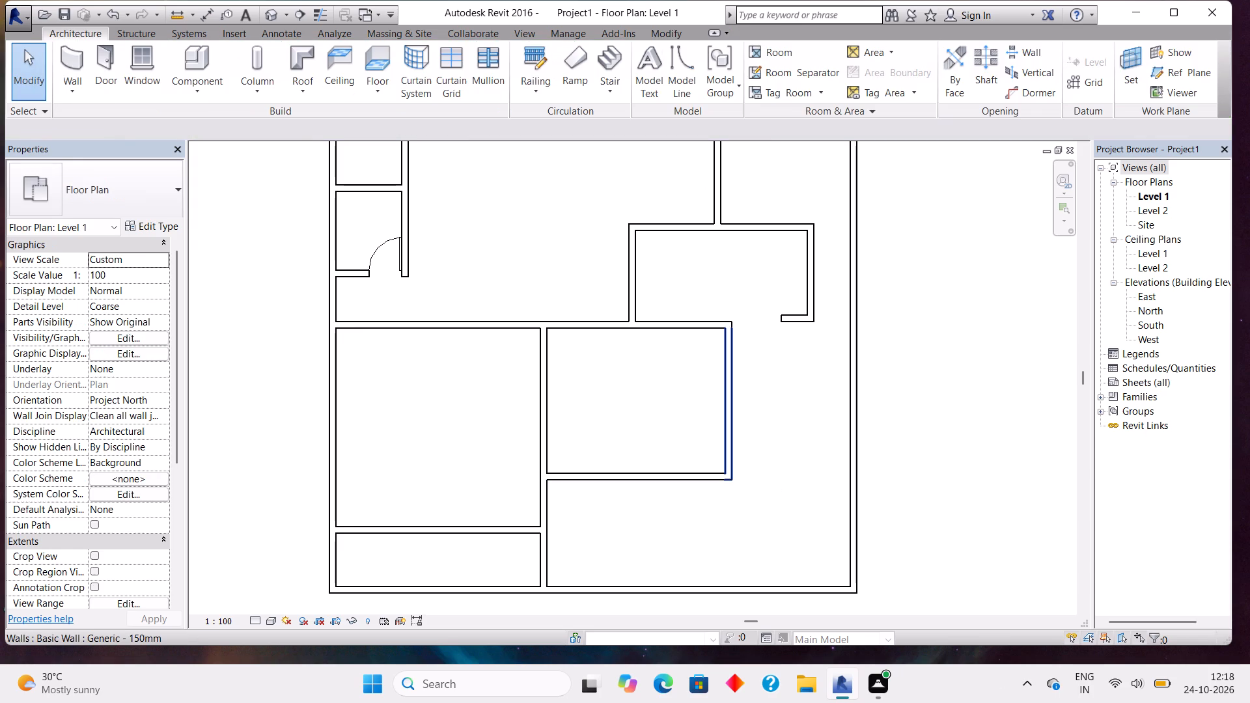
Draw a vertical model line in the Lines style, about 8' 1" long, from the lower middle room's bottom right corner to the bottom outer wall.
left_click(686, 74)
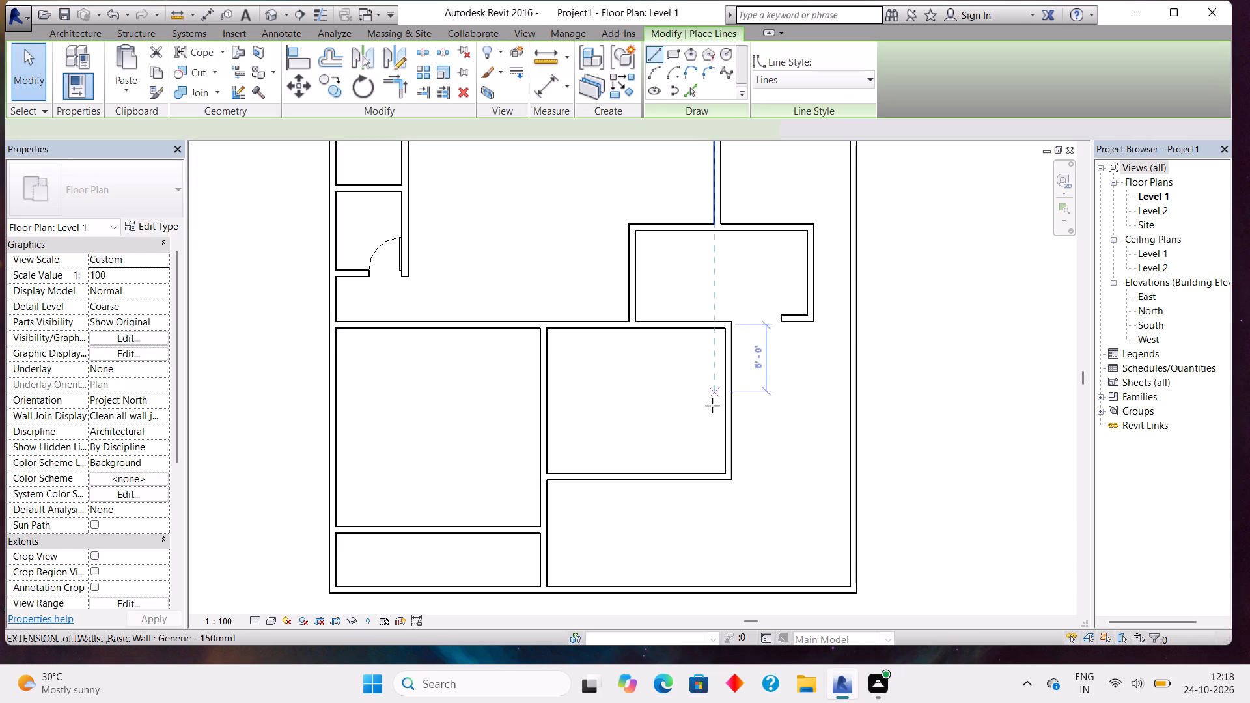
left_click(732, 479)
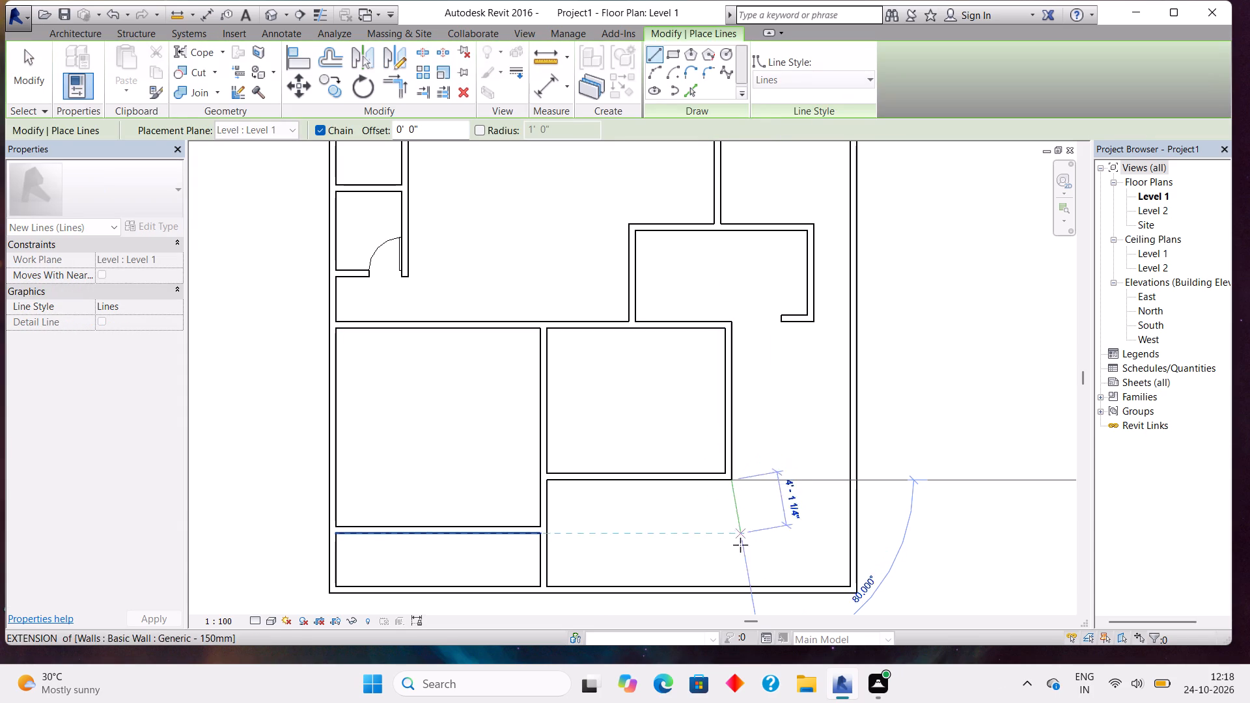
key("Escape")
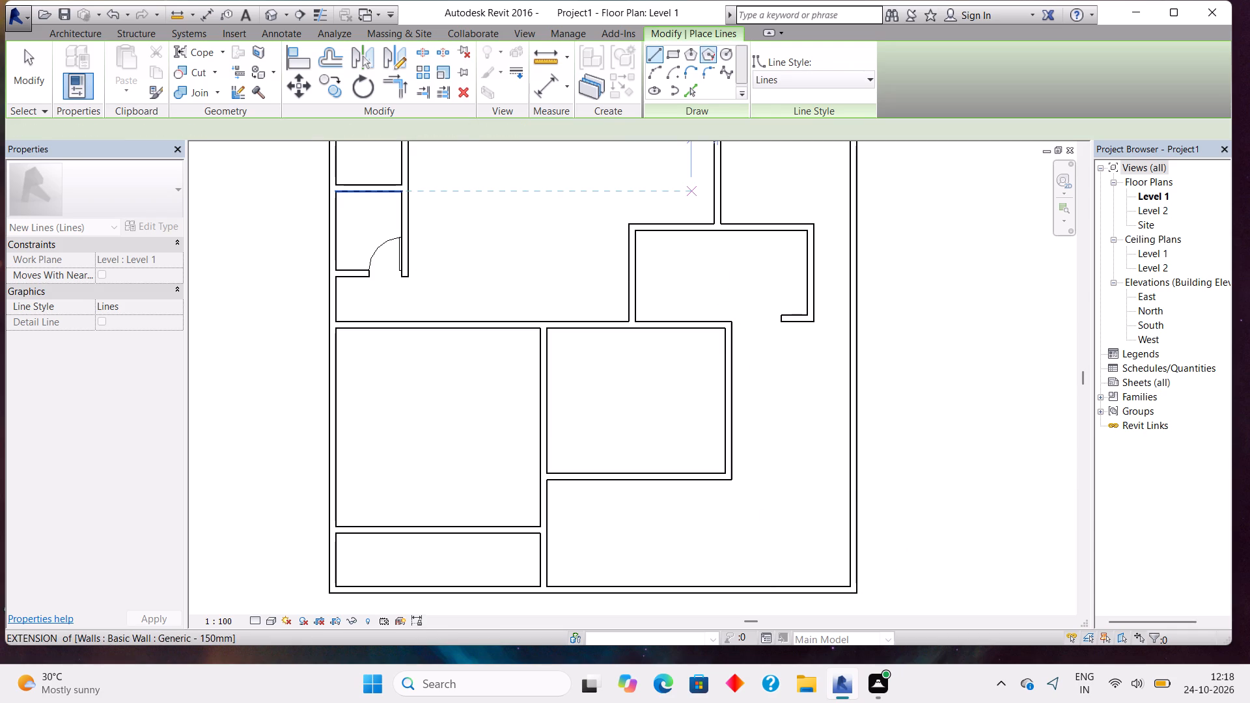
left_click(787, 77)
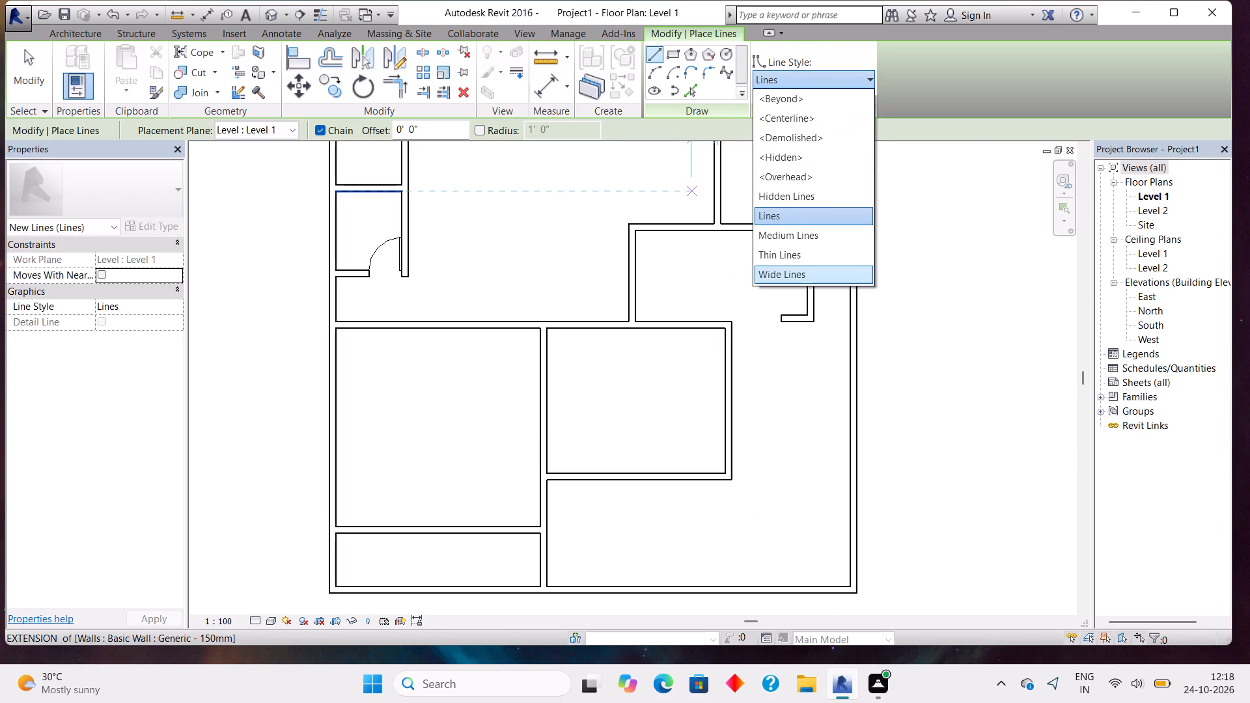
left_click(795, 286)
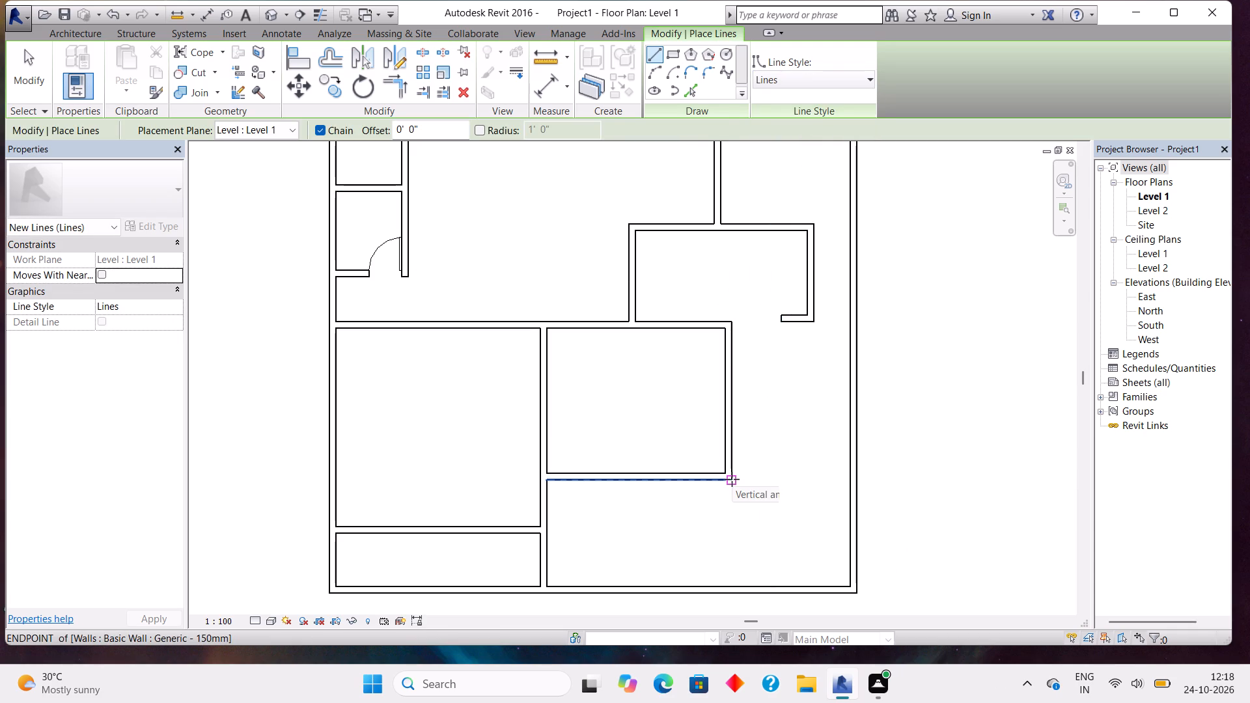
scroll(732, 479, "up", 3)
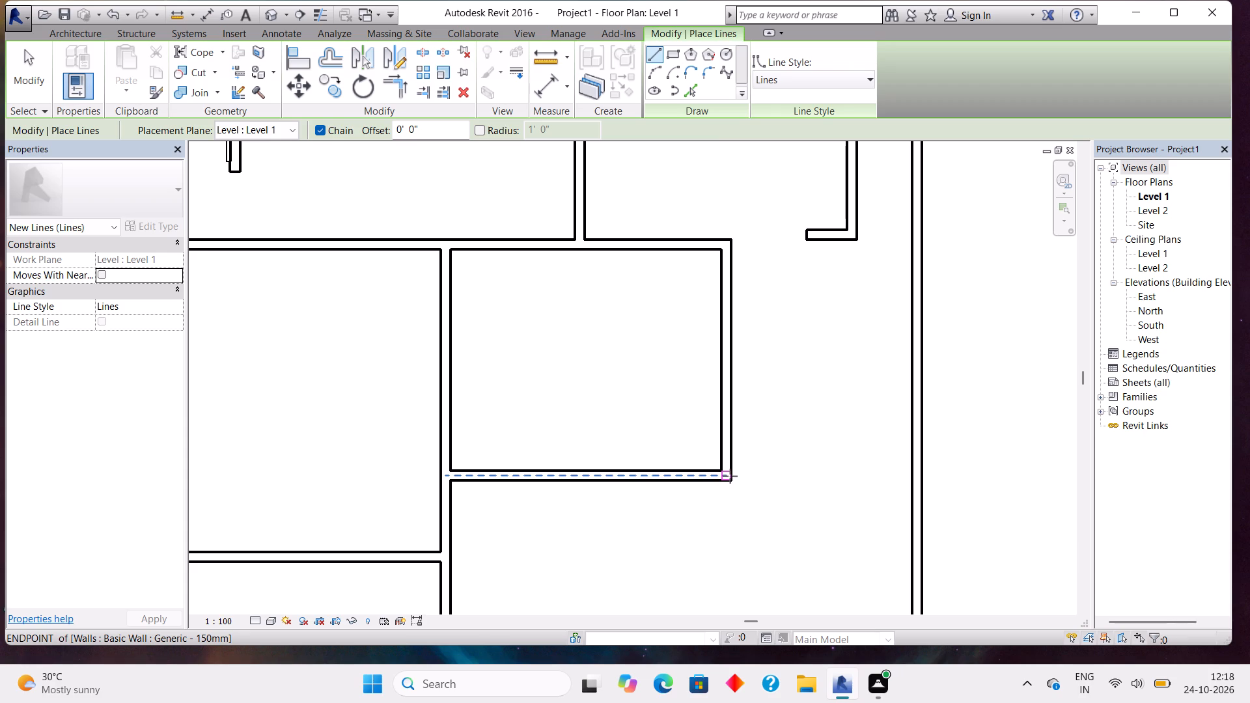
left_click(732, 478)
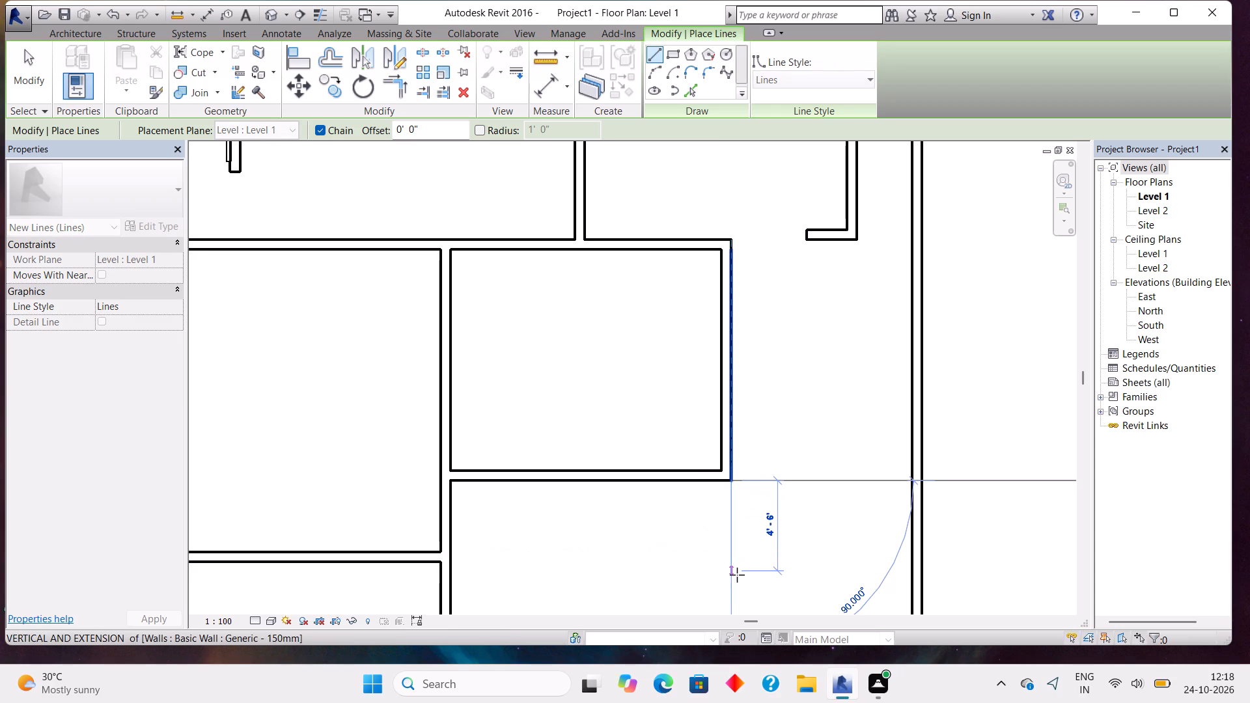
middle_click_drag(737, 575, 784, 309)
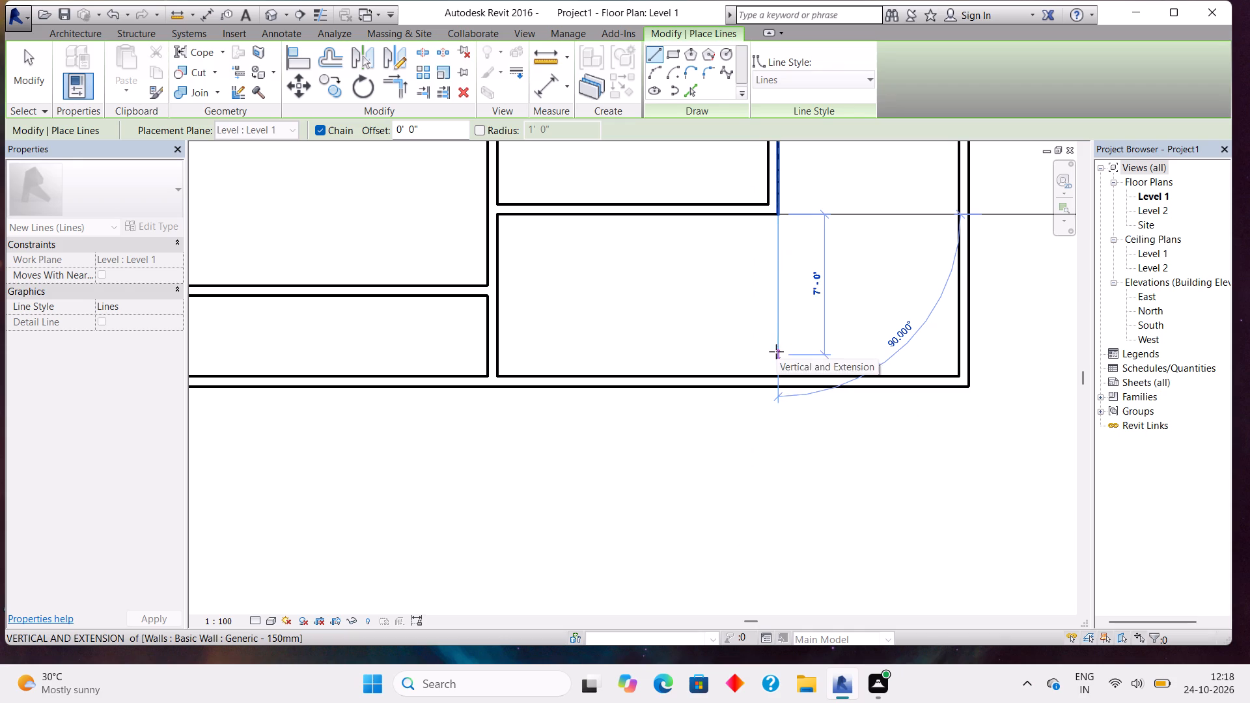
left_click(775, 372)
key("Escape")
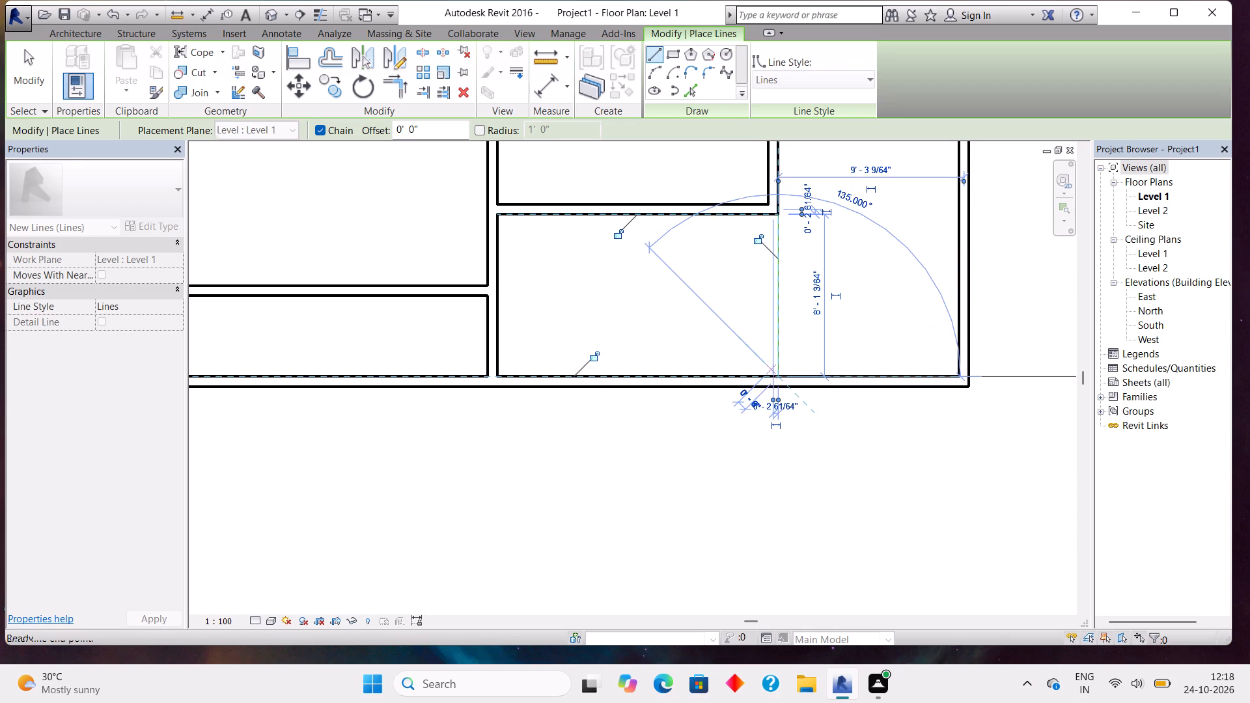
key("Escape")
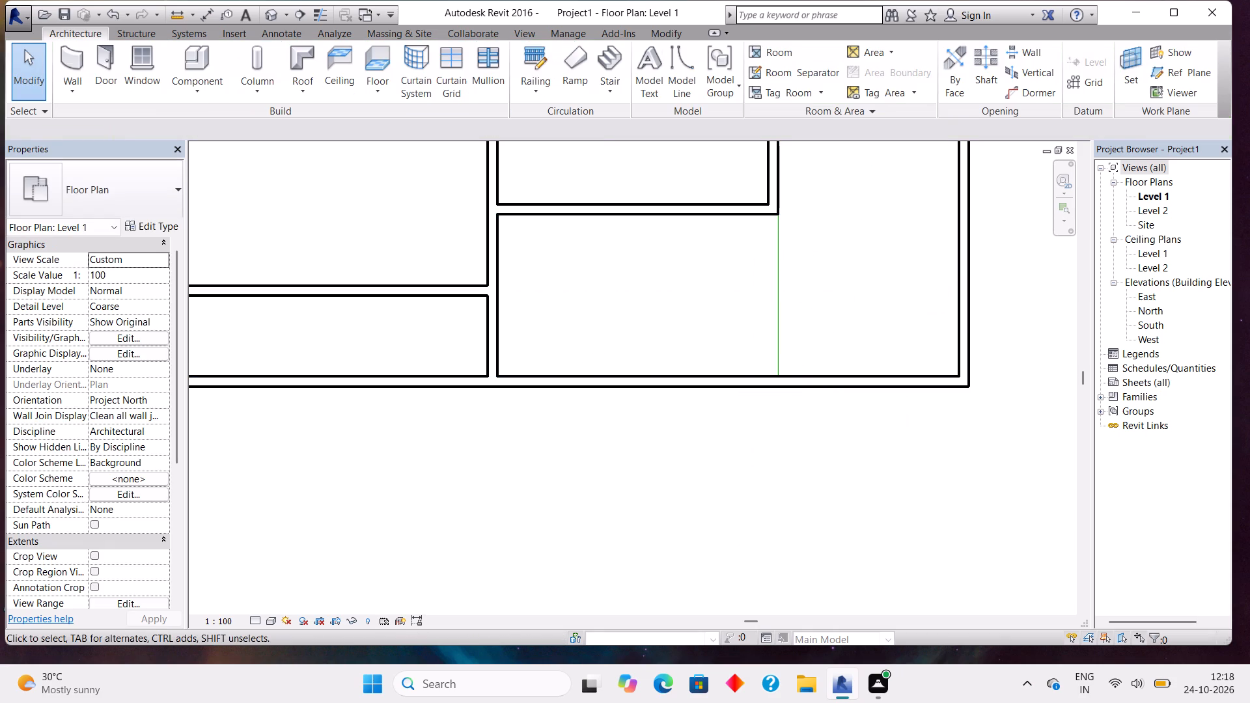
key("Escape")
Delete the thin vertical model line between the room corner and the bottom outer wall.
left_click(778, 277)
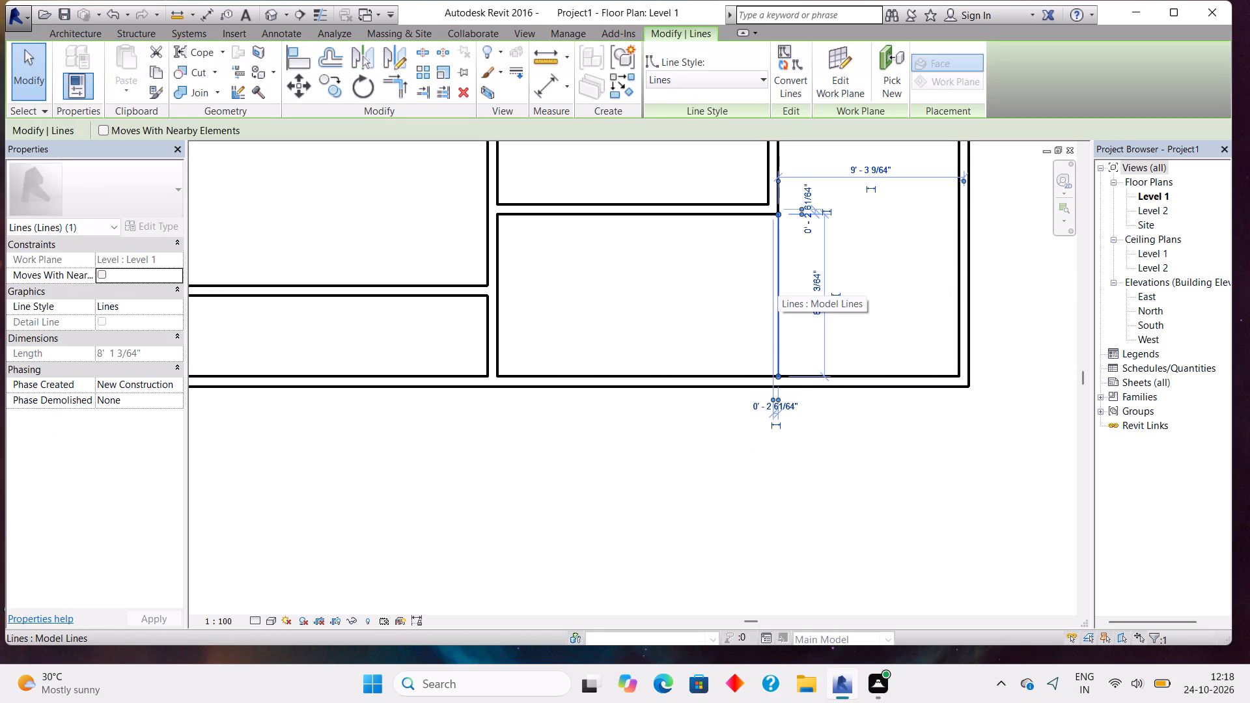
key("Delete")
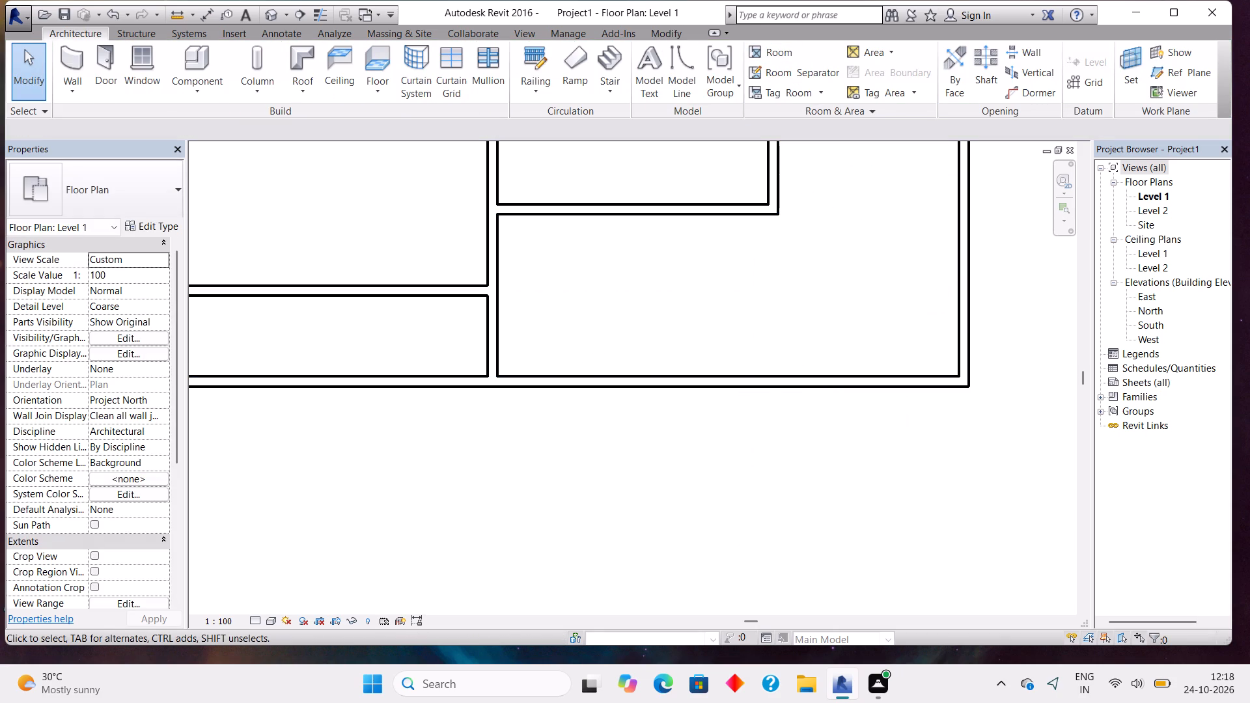
Draw a vertical Wide Lines model line about 8' 1" long from the lower middle room's bottom right corner to the bottom outer wall's inner face.
left_click(685, 71)
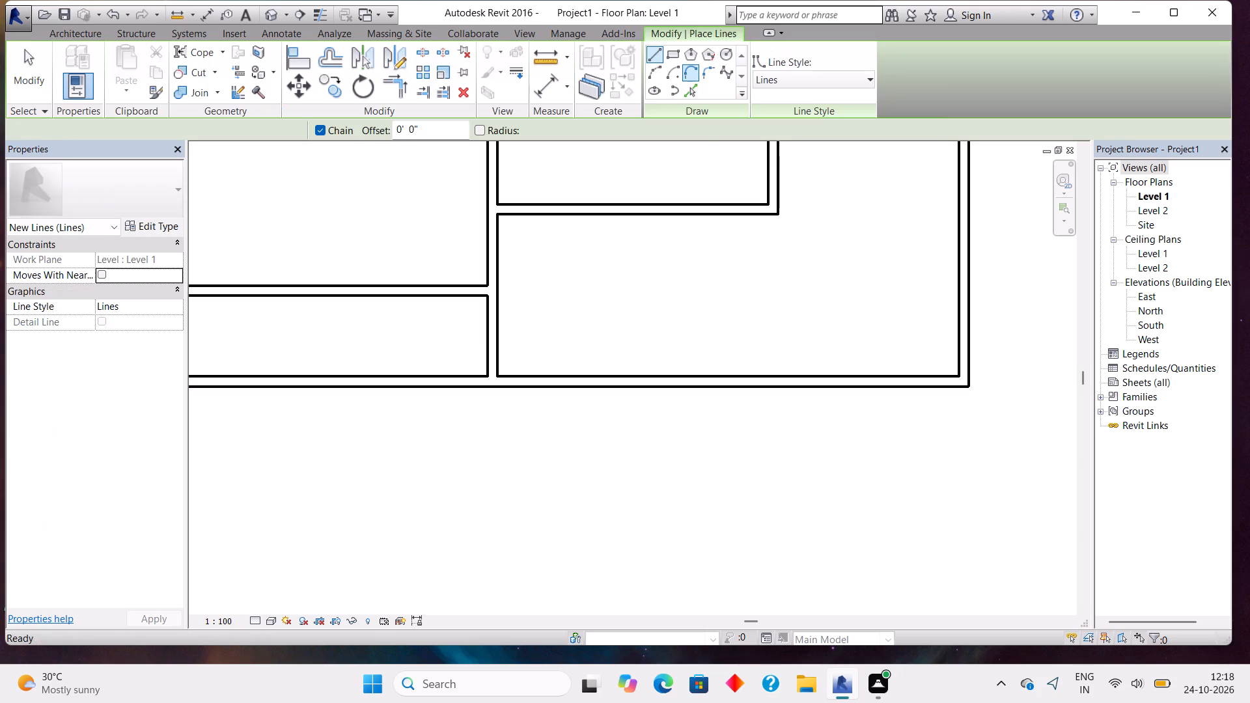
left_click(766, 81)
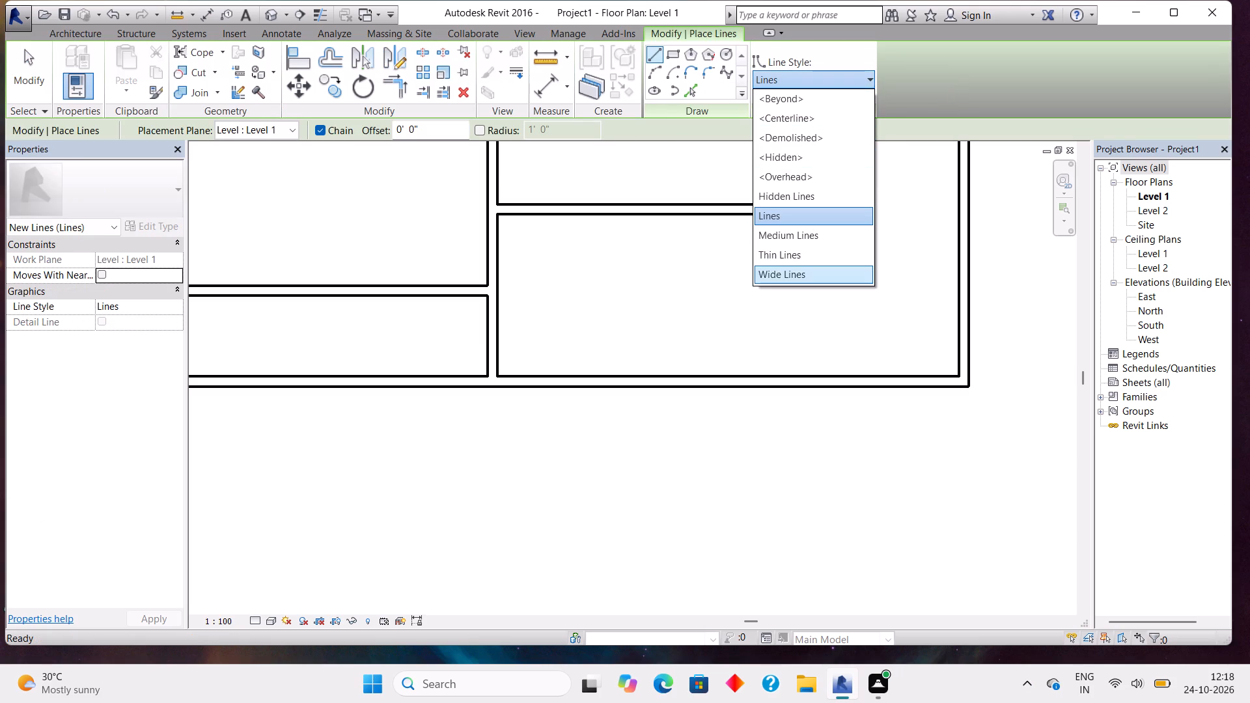
left_click(792, 268)
left_click(777, 219)
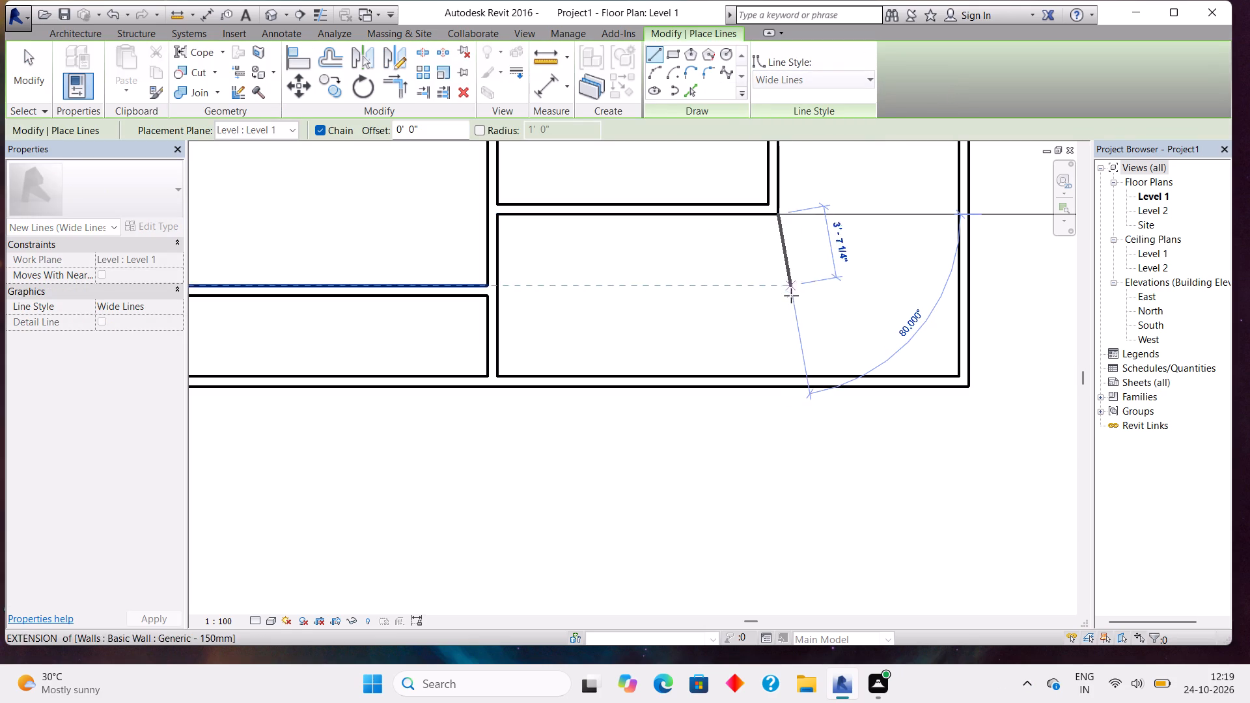
left_click(779, 374)
key("Escape")
Draw two horizontal Wide Lines model lines from the small right-hand room's lower and upper right corners across to the right outer wall.
scroll(783, 249, "down", 2)
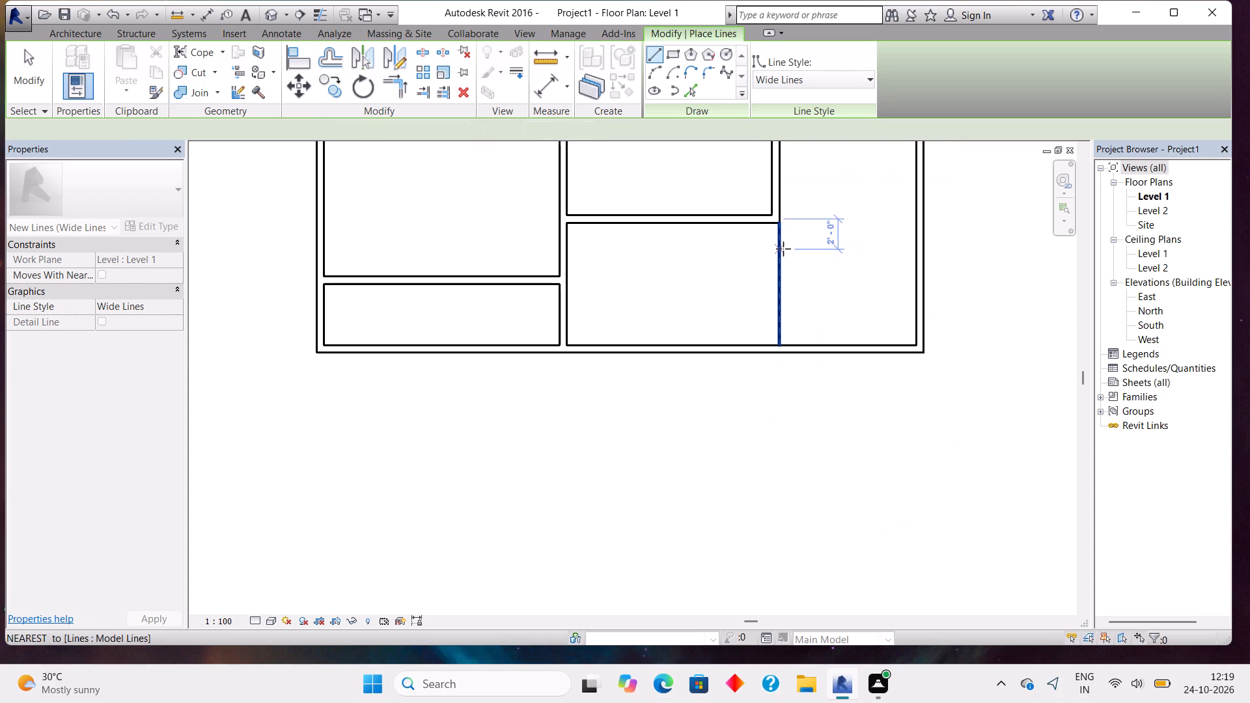
scroll(798, 182, "down", 3)
middle_click_drag(816, 161, 766, 284)
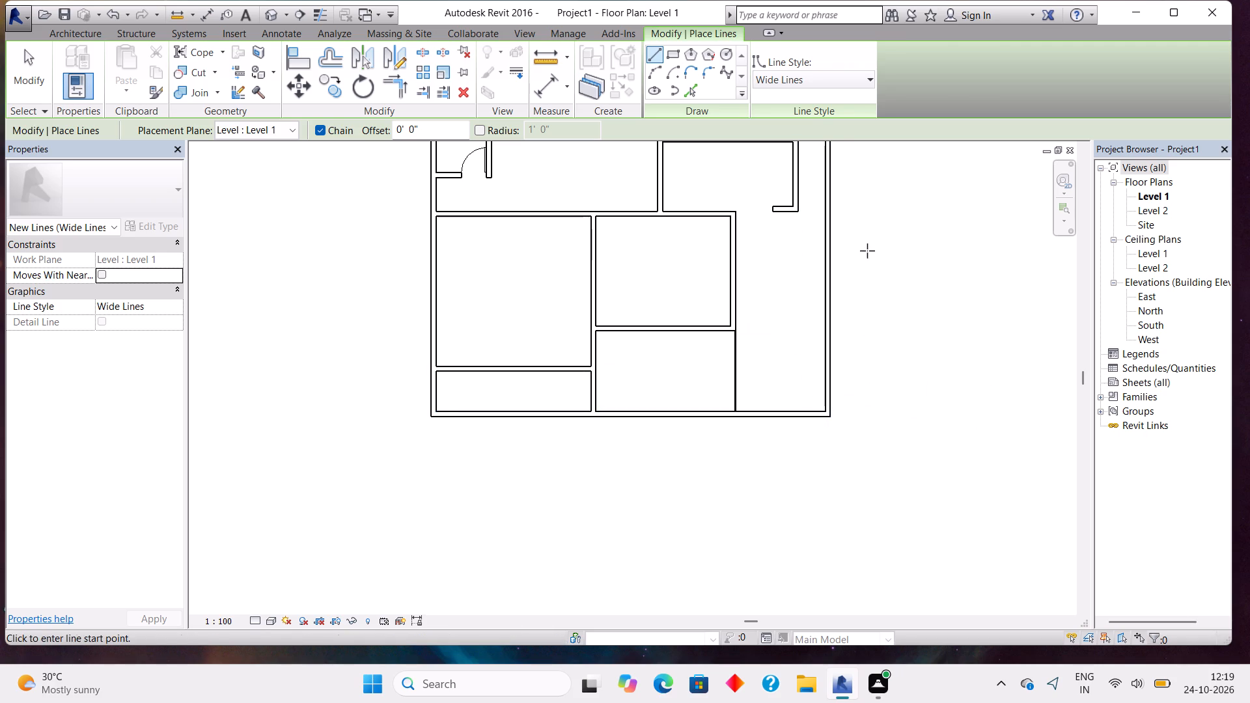
middle_click_drag(867, 251, 868, 383)
scroll(872, 353, "up", 3)
middle_click_drag(876, 318, 896, 358)
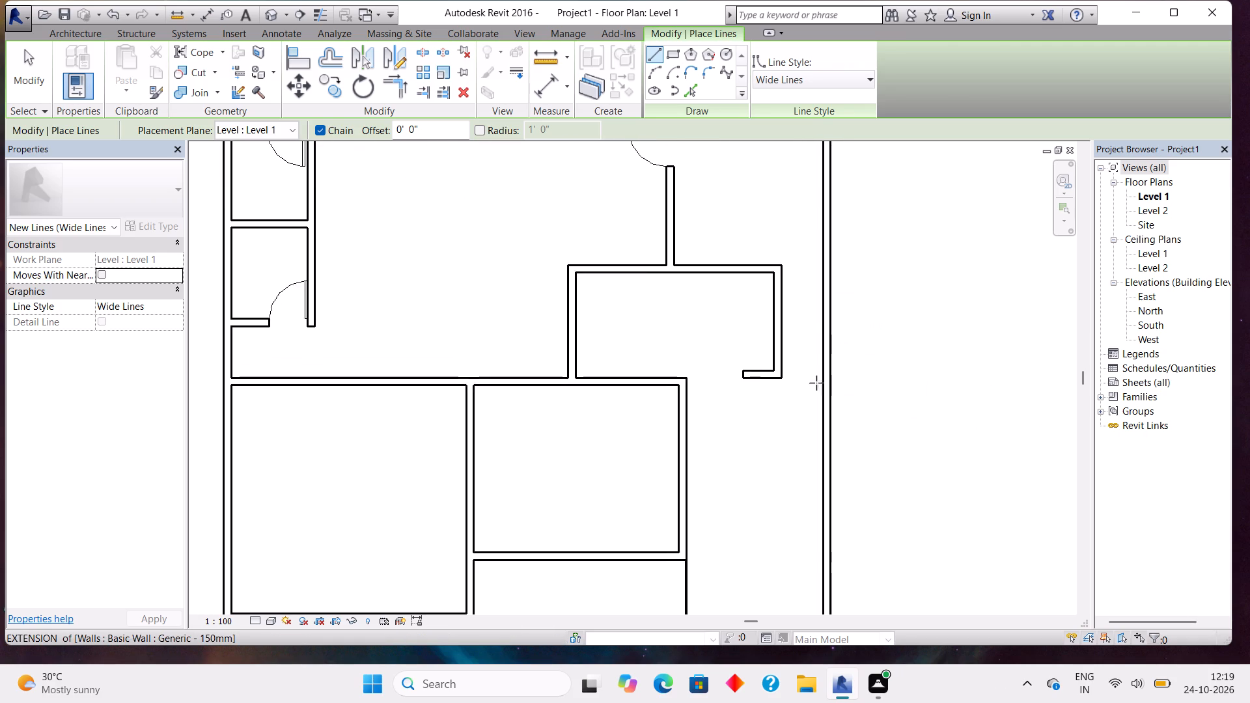
scroll(805, 385, "up", 3)
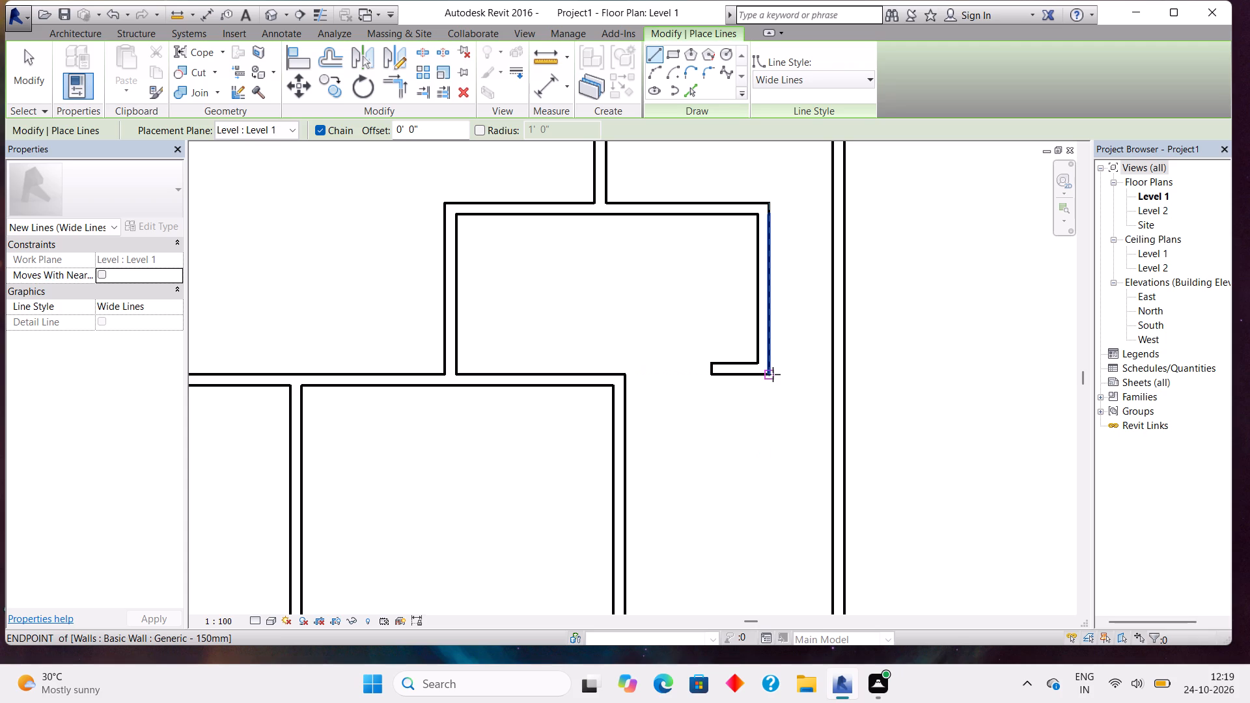
left_click(769, 374)
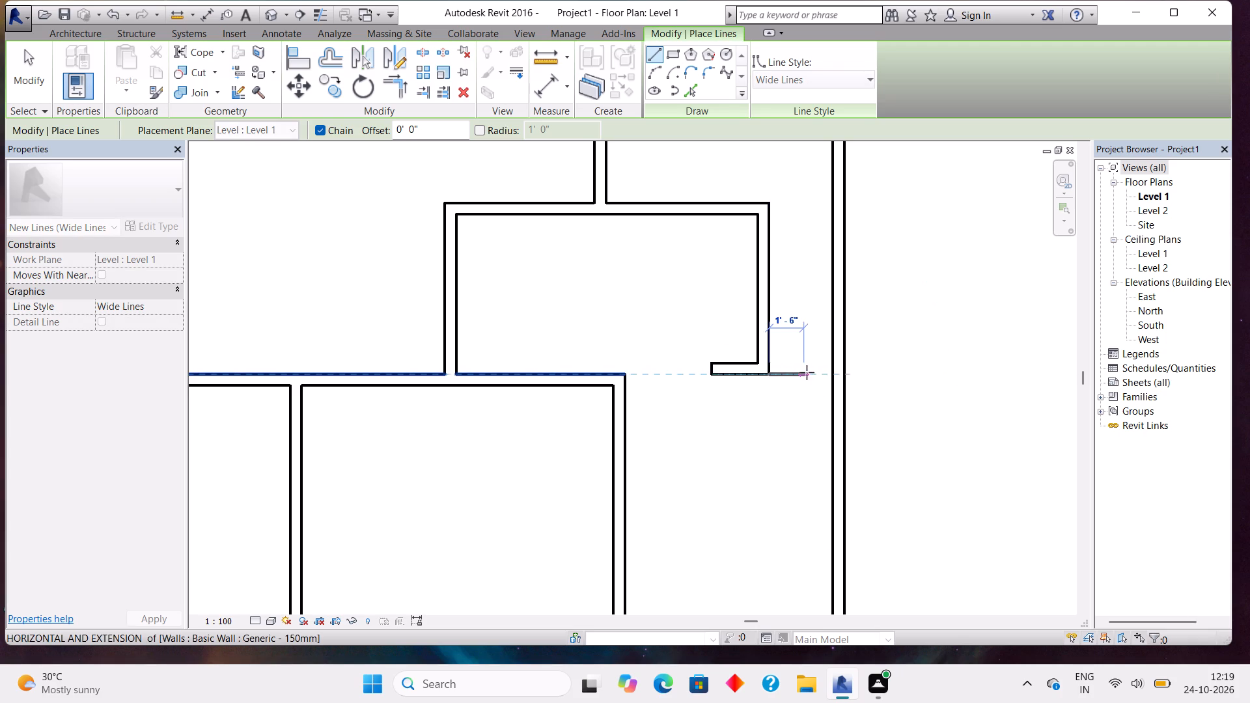
left_click(826, 372)
middle_click_drag(805, 252, 813, 411)
key("Escape")
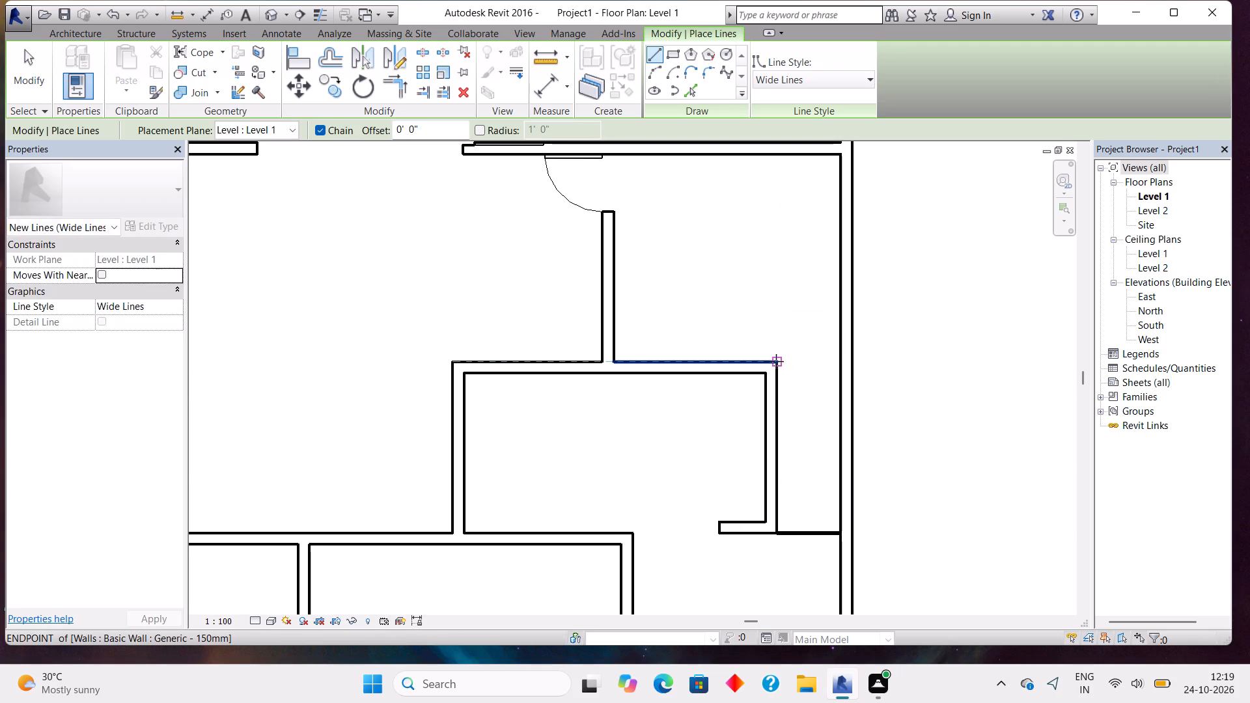
left_click(776, 361)
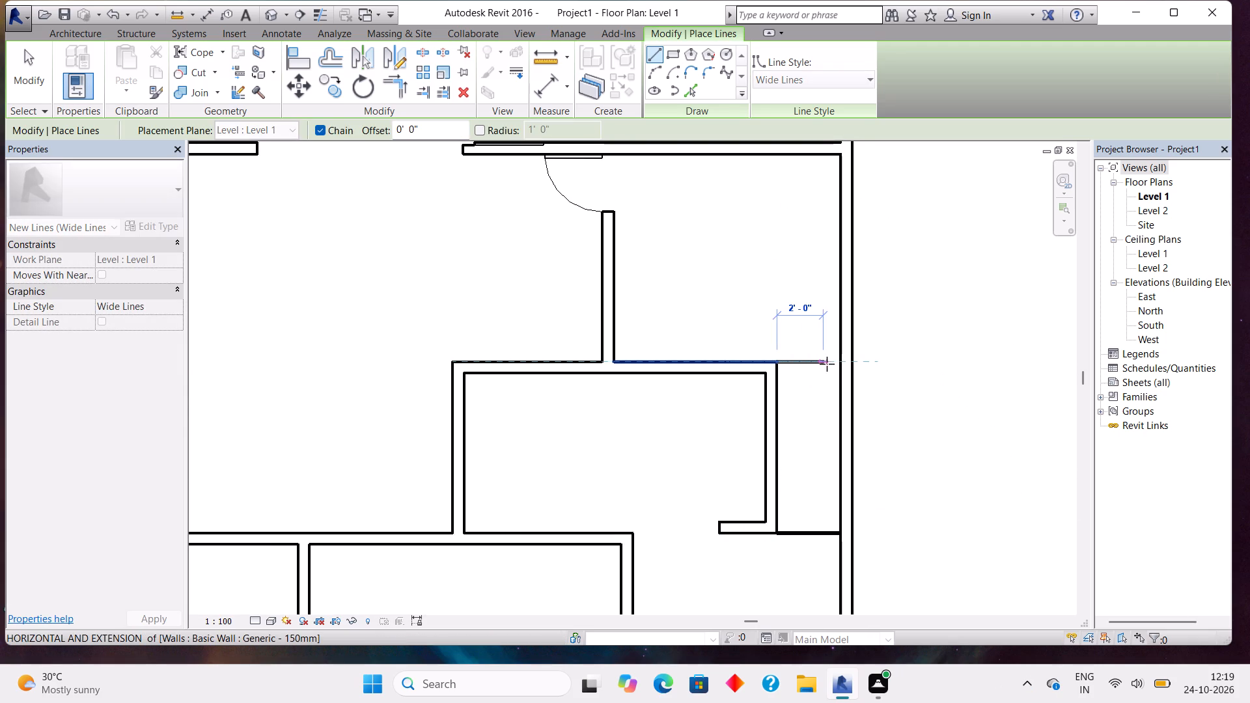
scroll(831, 364, "up", 3)
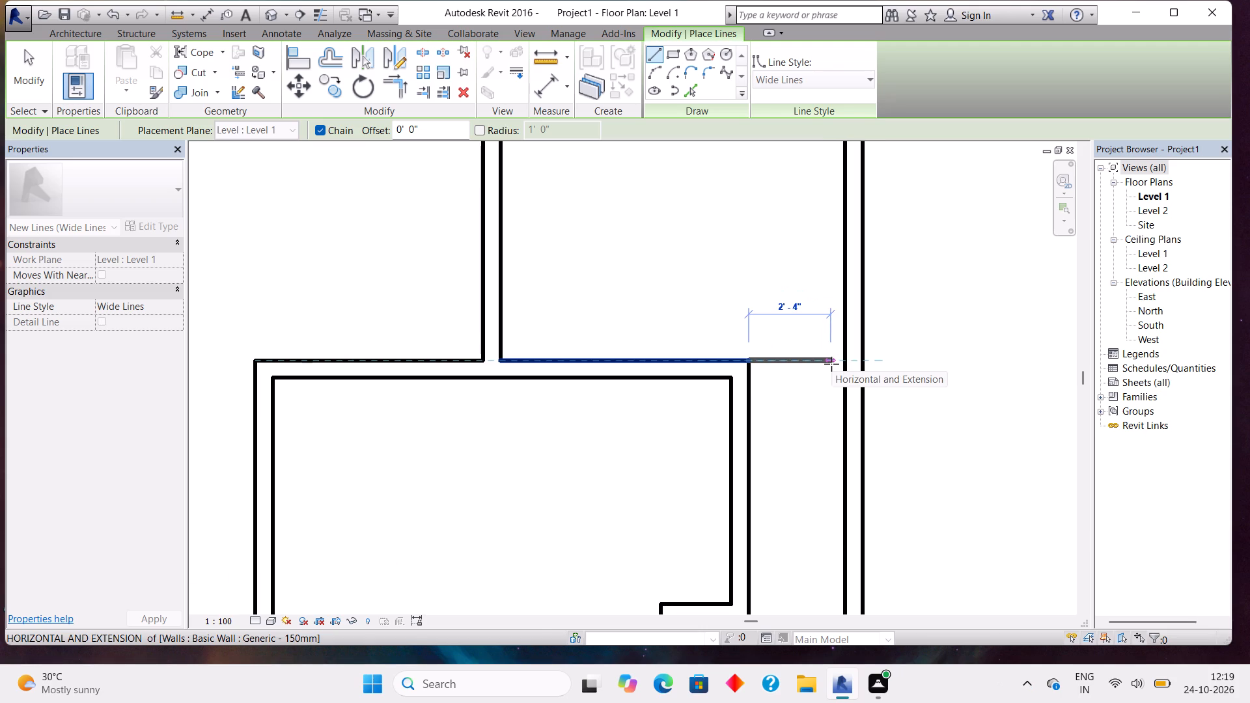
left_click(848, 366)
key("Escape")
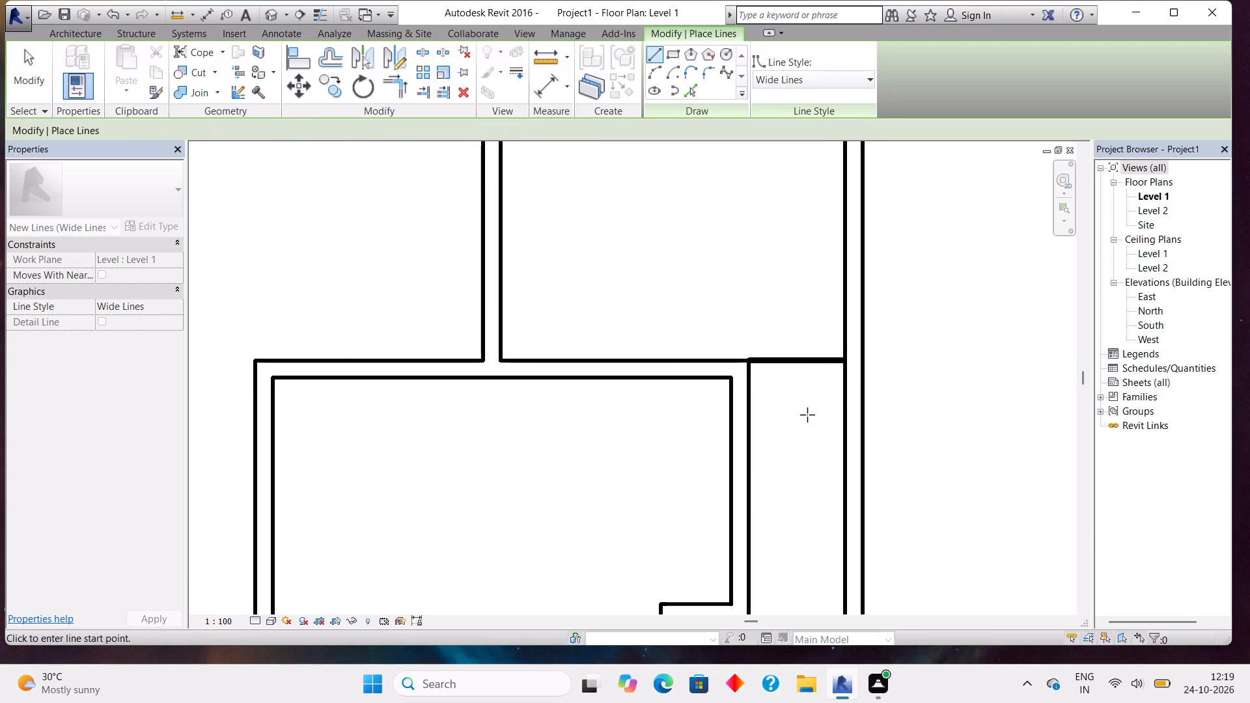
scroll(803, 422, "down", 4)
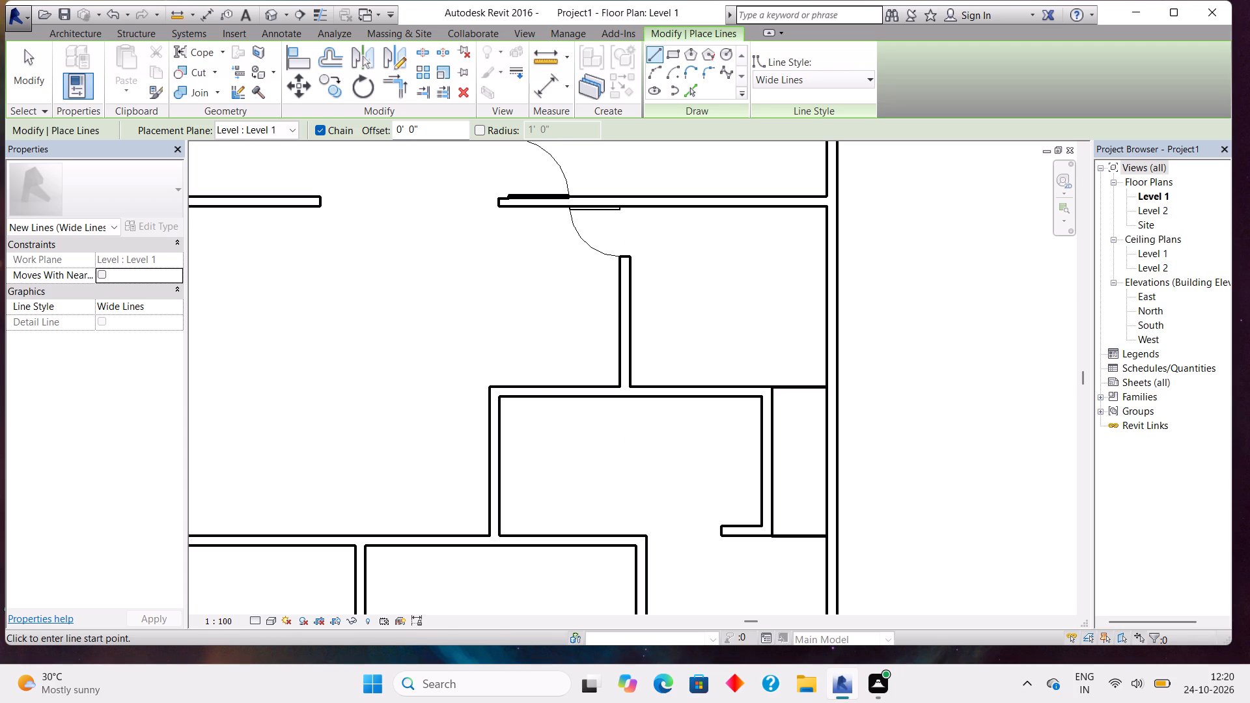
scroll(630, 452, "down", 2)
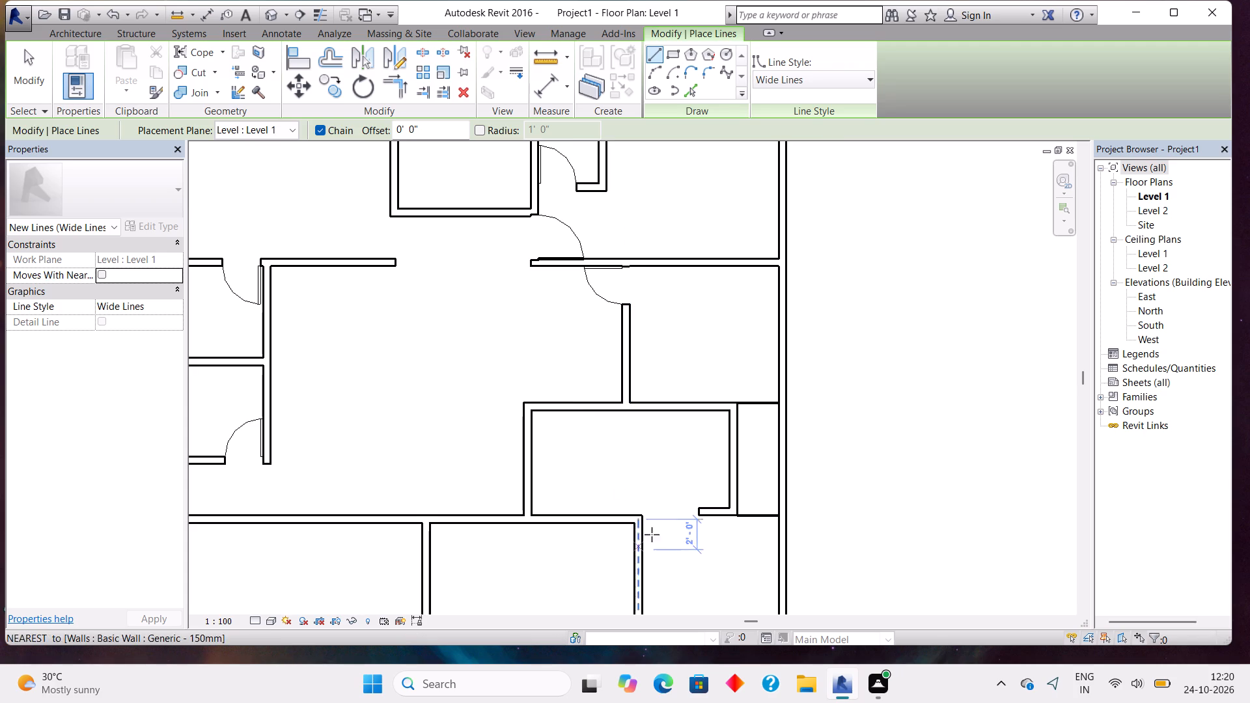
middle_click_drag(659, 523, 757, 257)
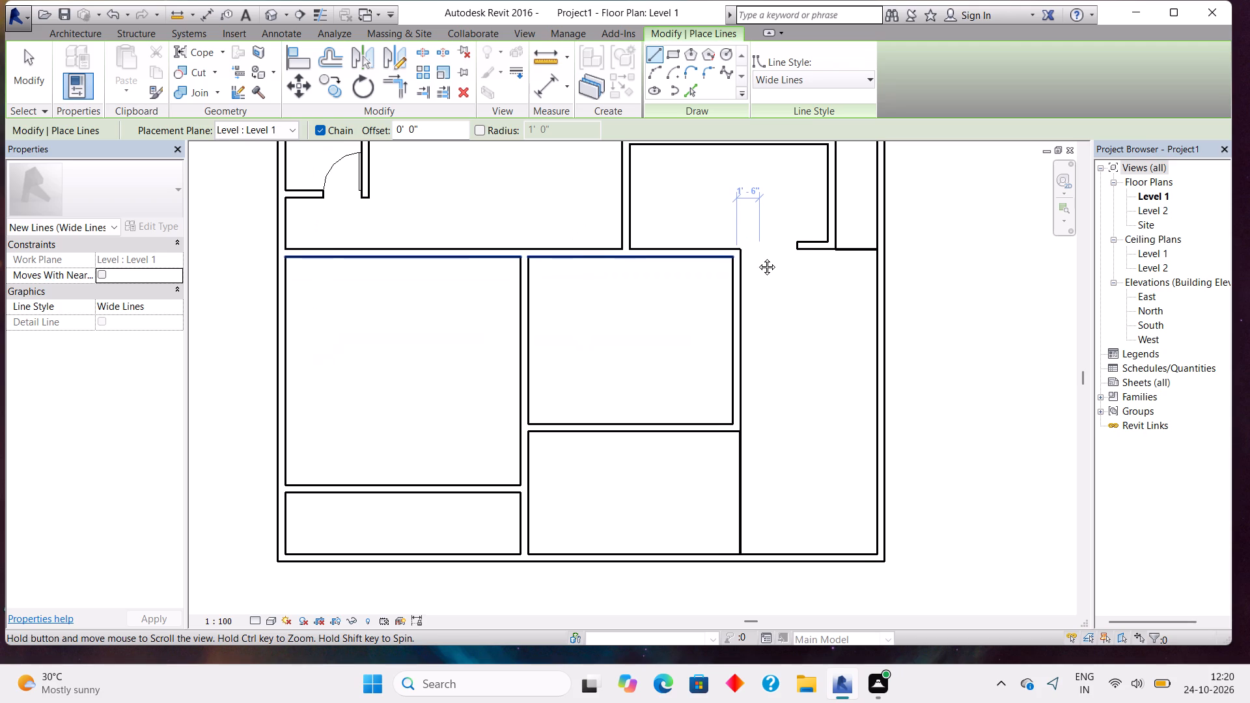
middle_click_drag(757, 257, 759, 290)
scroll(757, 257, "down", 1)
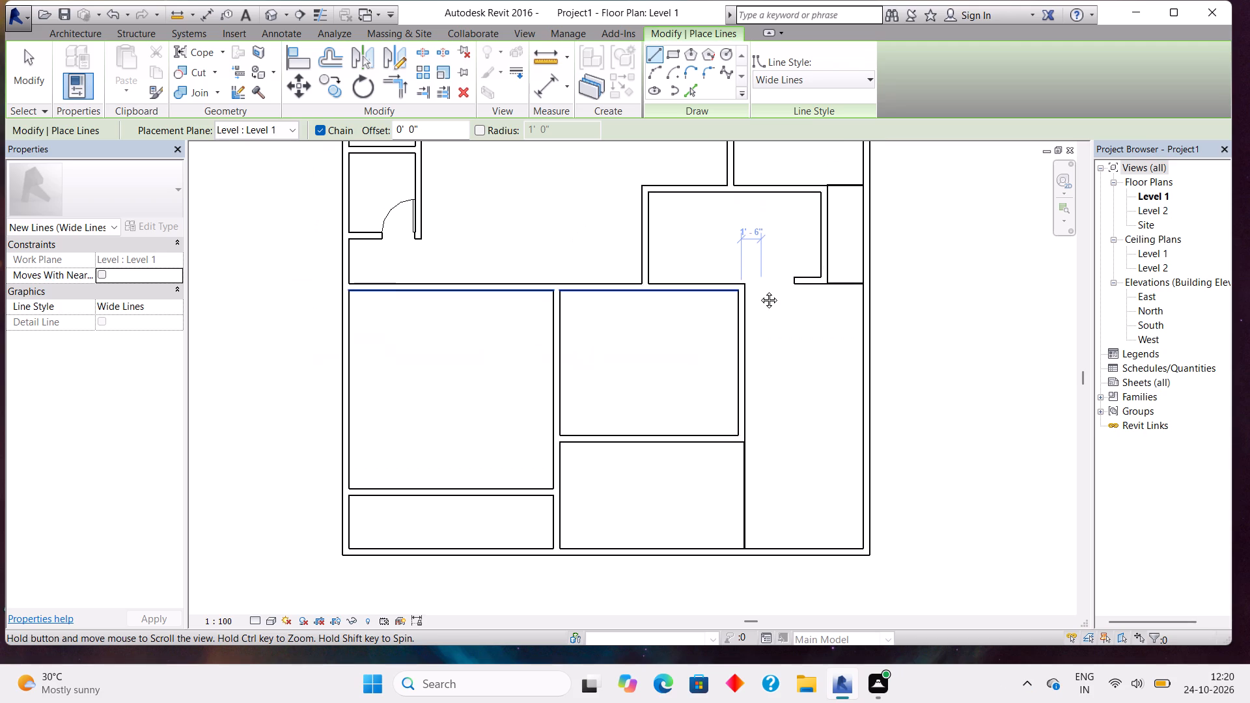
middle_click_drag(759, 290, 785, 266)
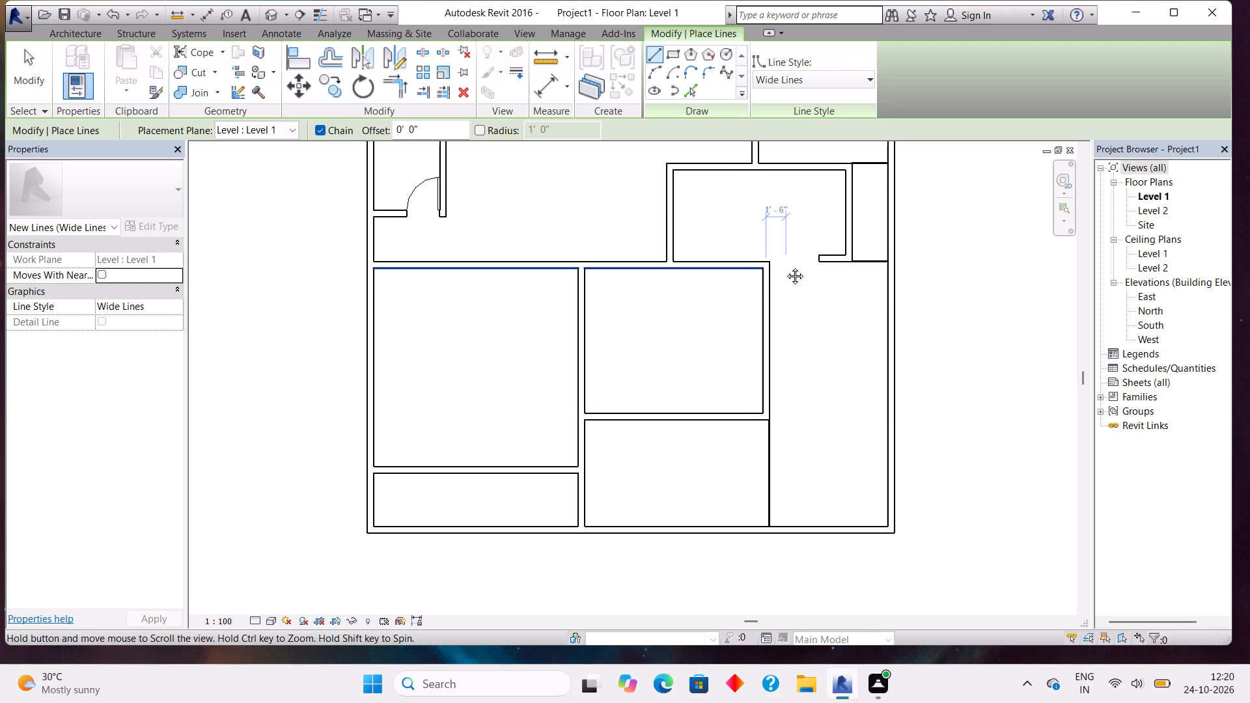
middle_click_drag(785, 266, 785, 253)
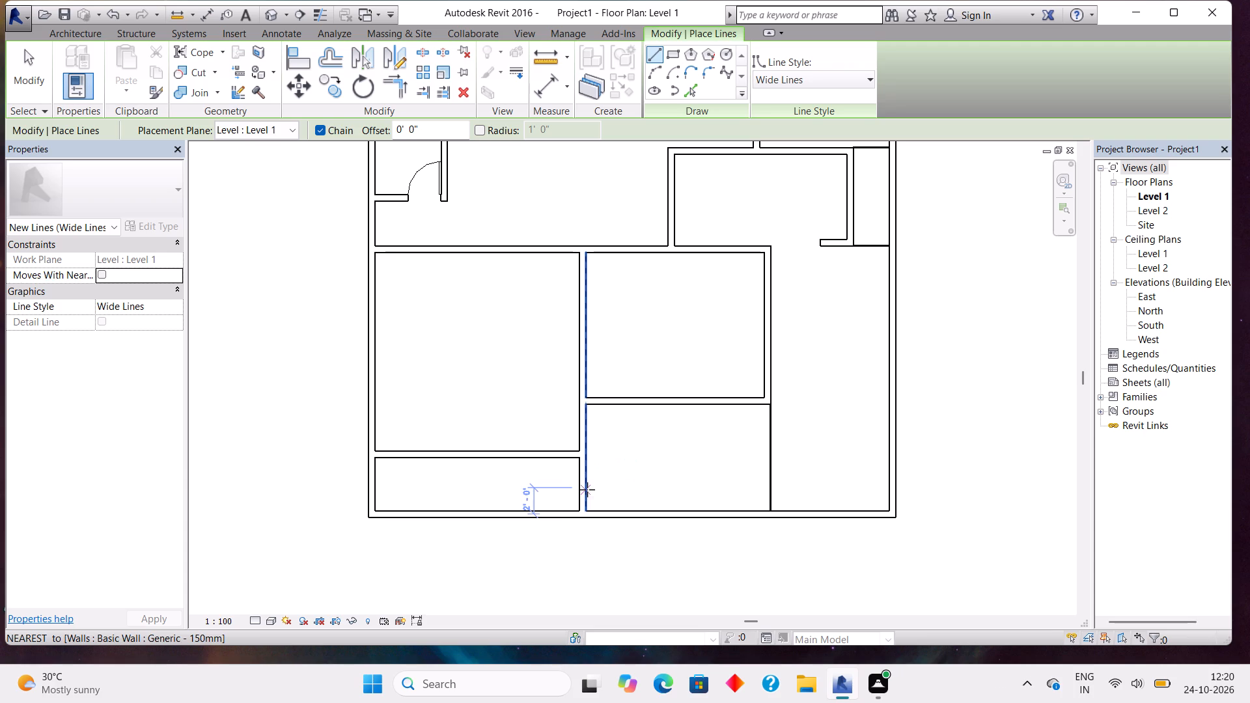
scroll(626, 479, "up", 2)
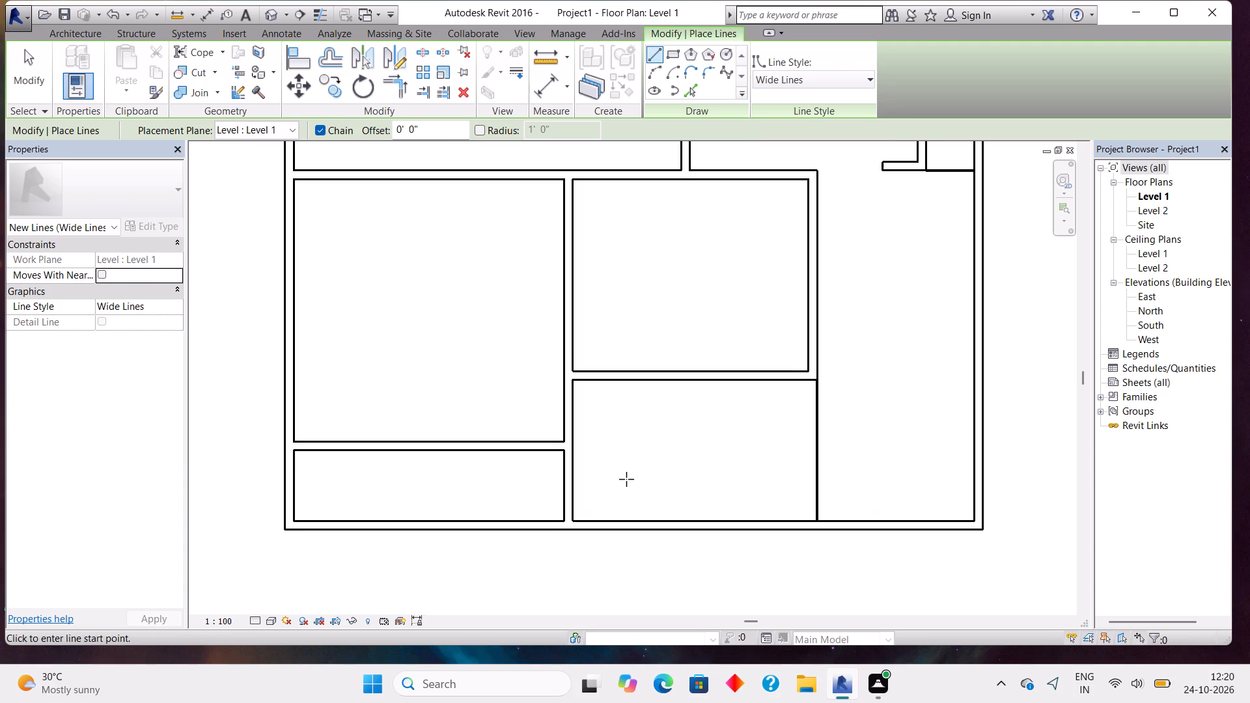
Trim the wall below the lower left room and the room's right wall to a corner, removing the wall portion below it.
scroll(626, 479, "up", 4)
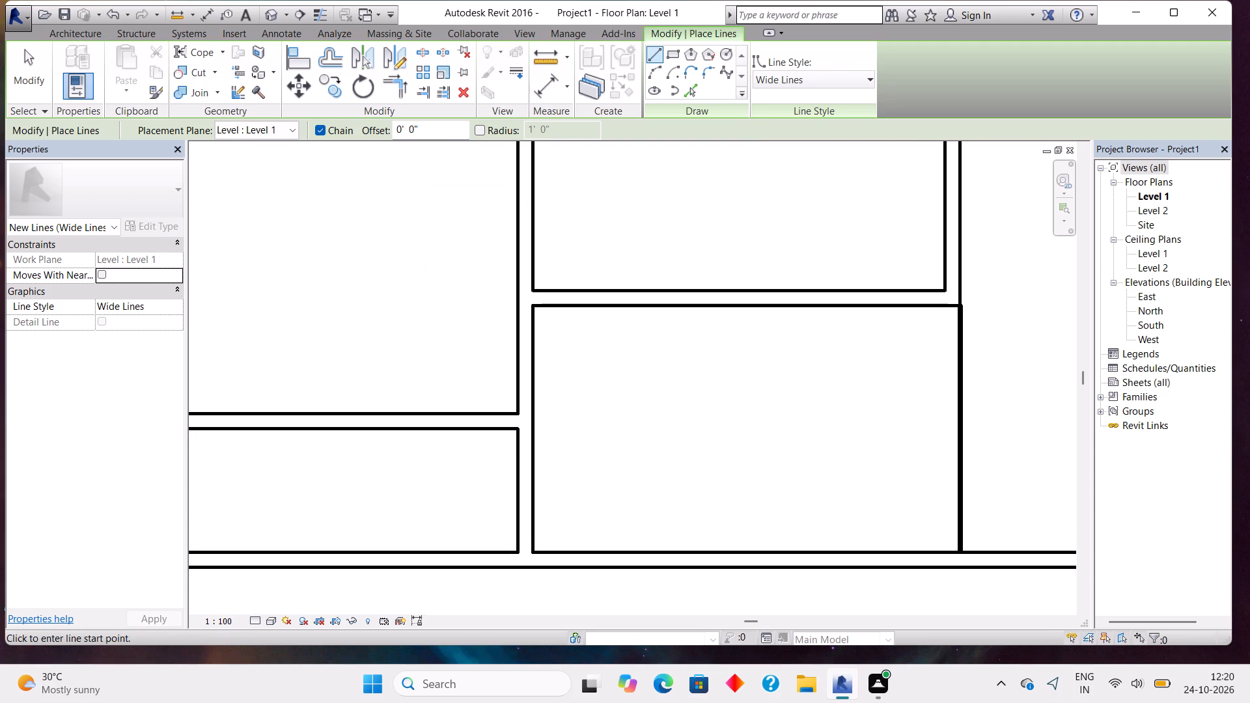
left_click(399, 86)
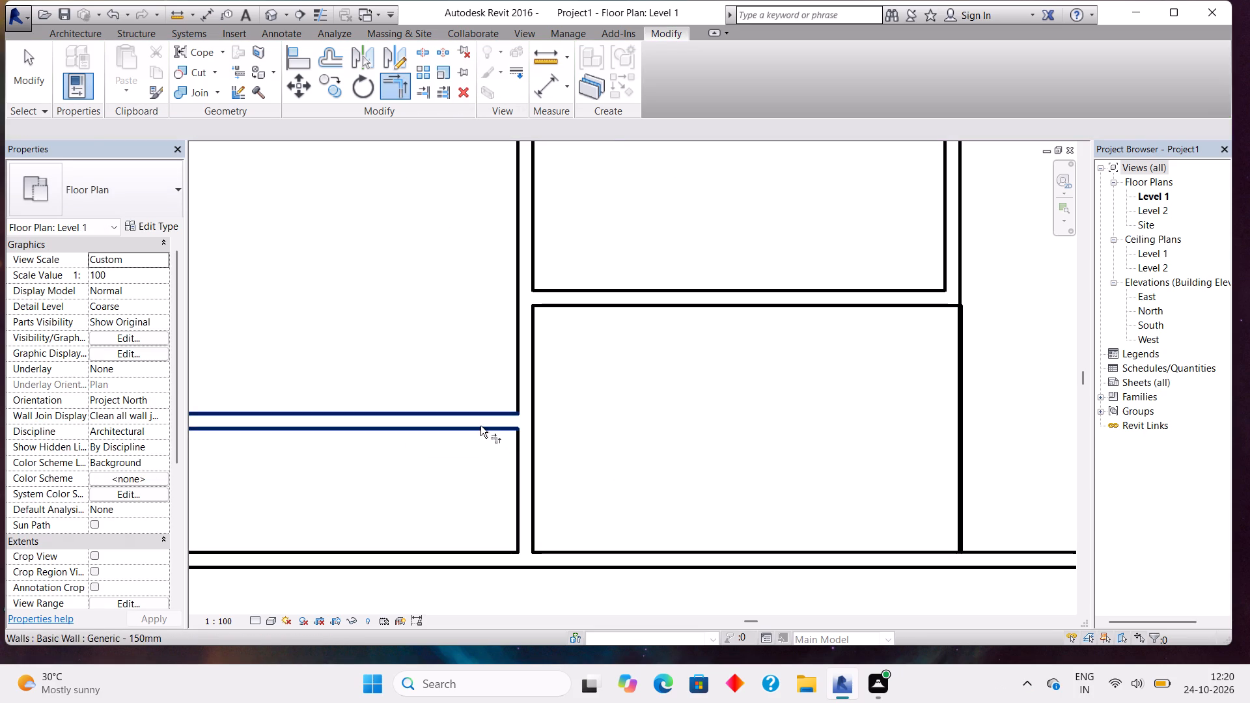
left_click(480, 426)
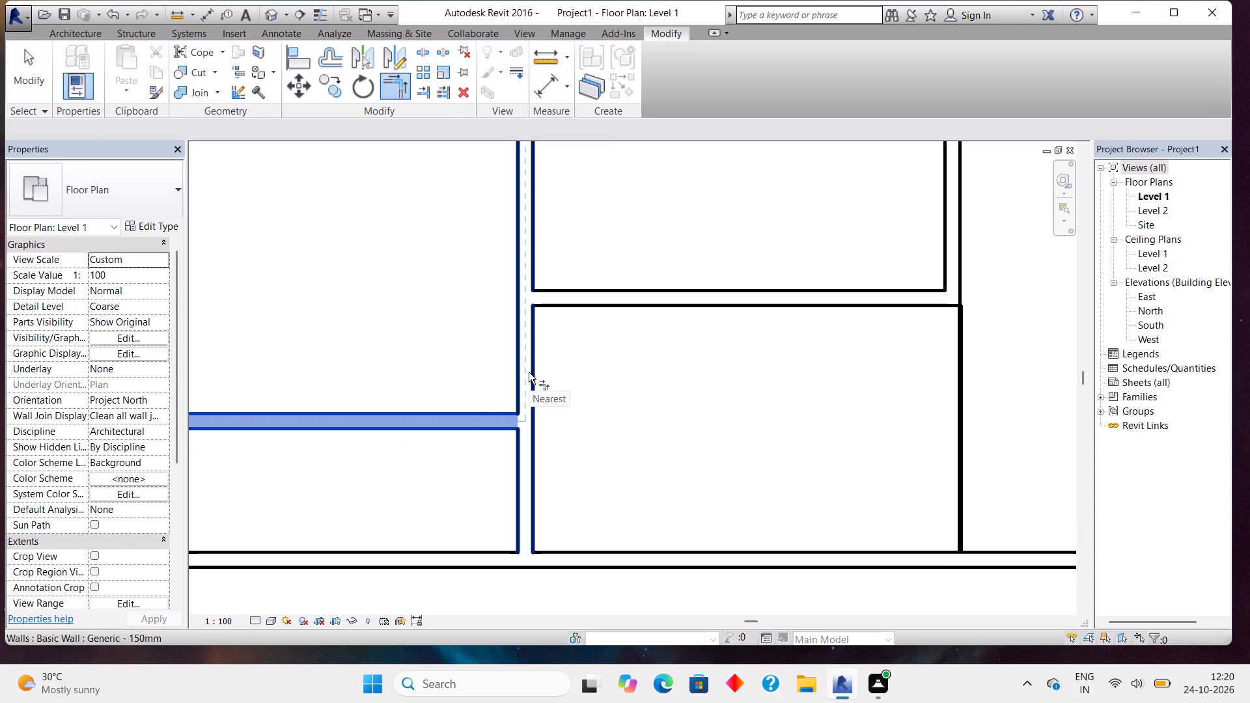
left_click(529, 372)
Place an M_Single-Flush 0915 x 2134mm door near the lower end of the lower left room's right wall, swinging into that room.
scroll(588, 413, "down", 5)
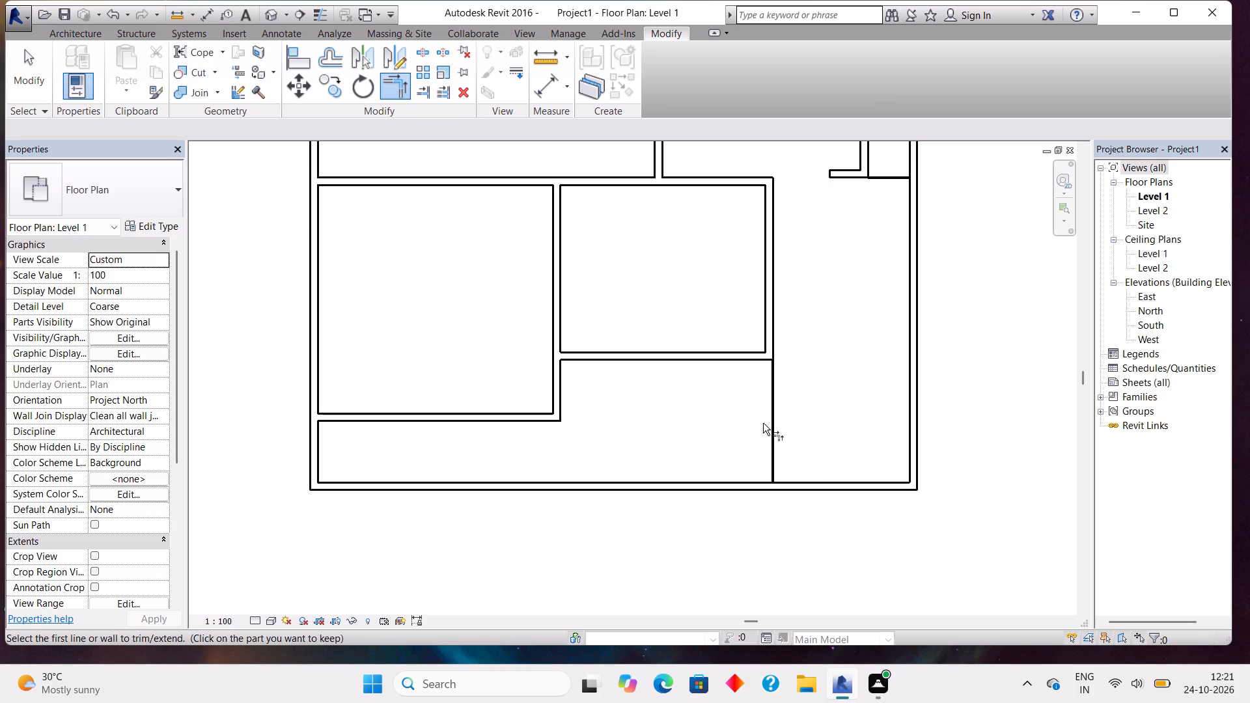
scroll(691, 414, "down", 3)
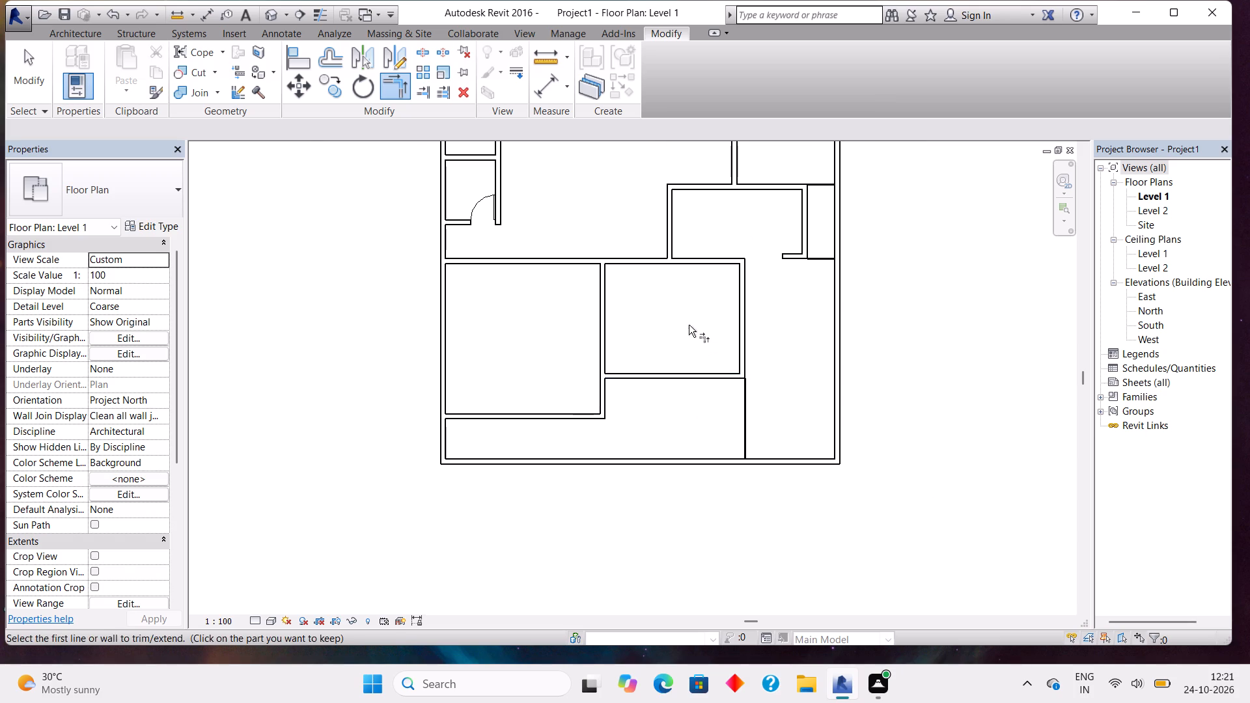
middle_click_drag(689, 325, 702, 452)
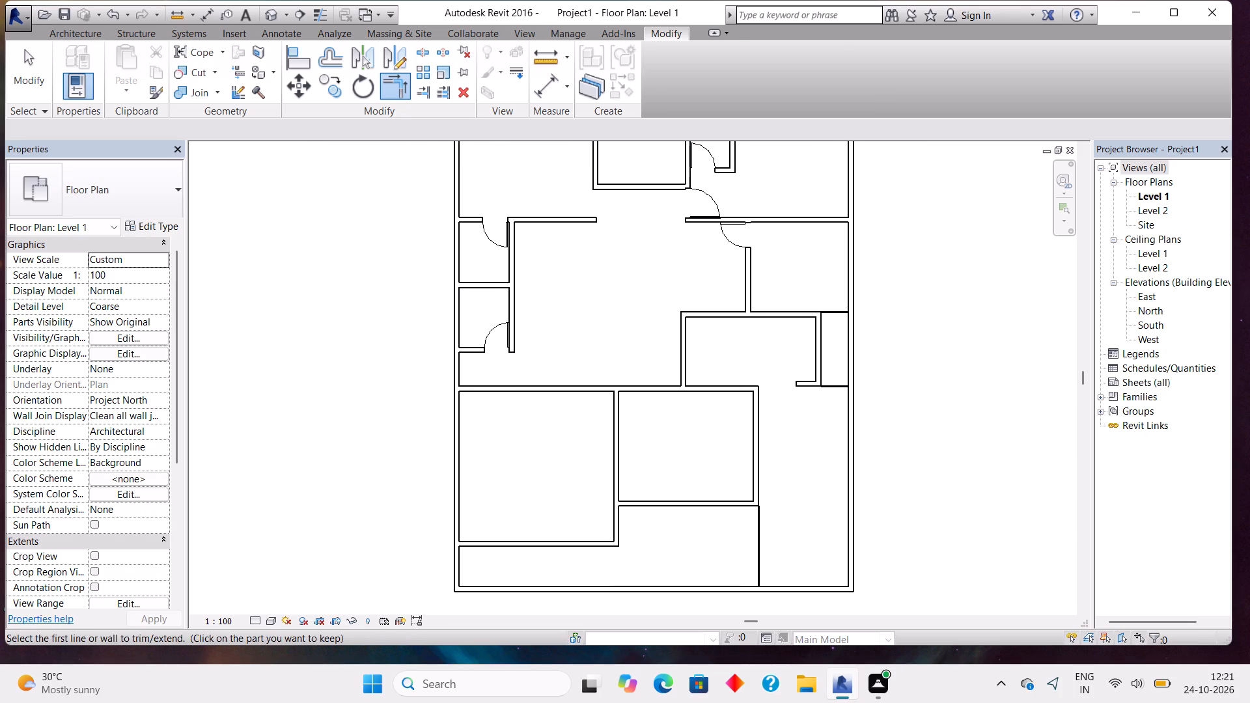
left_click(92, 33)
left_click(111, 68)
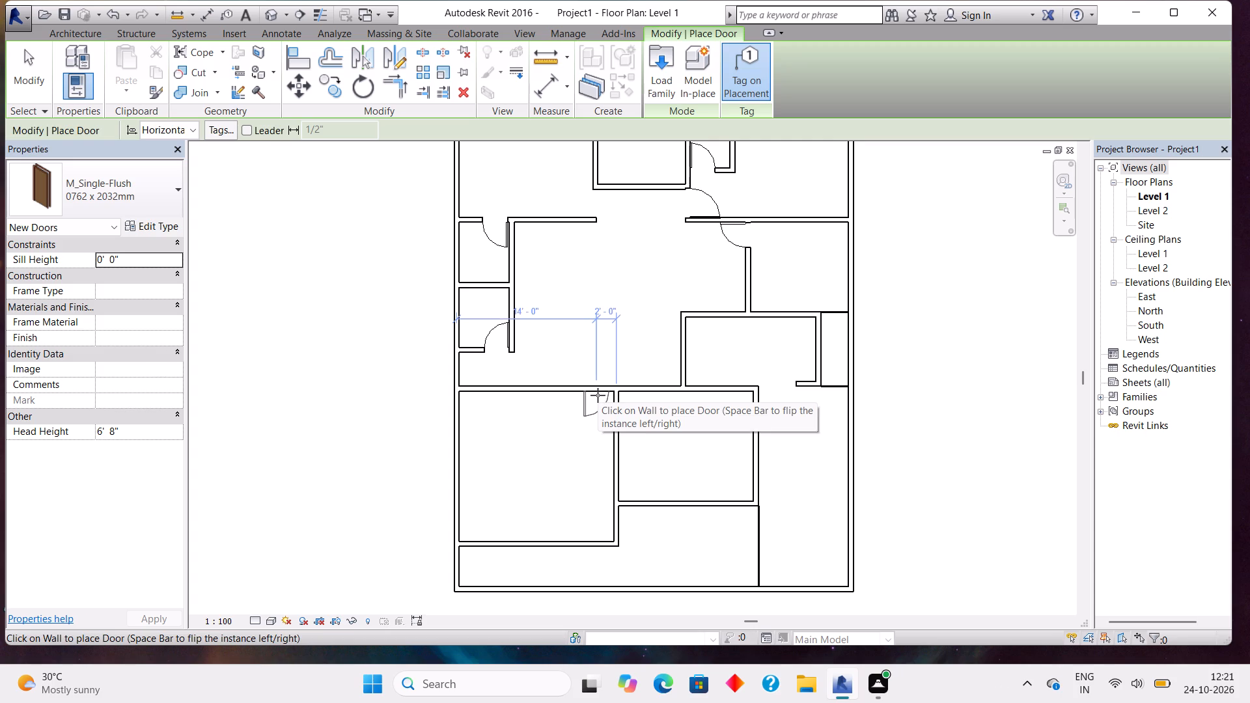
left_click(167, 207)
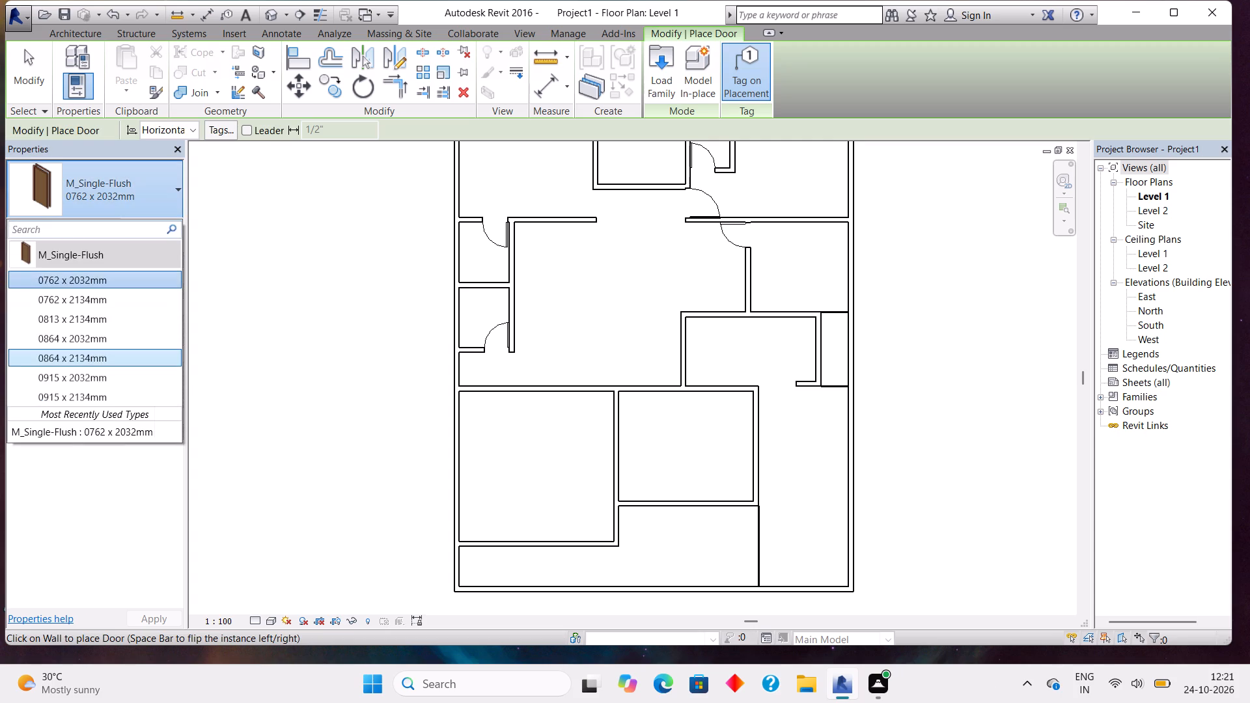
left_click(154, 356)
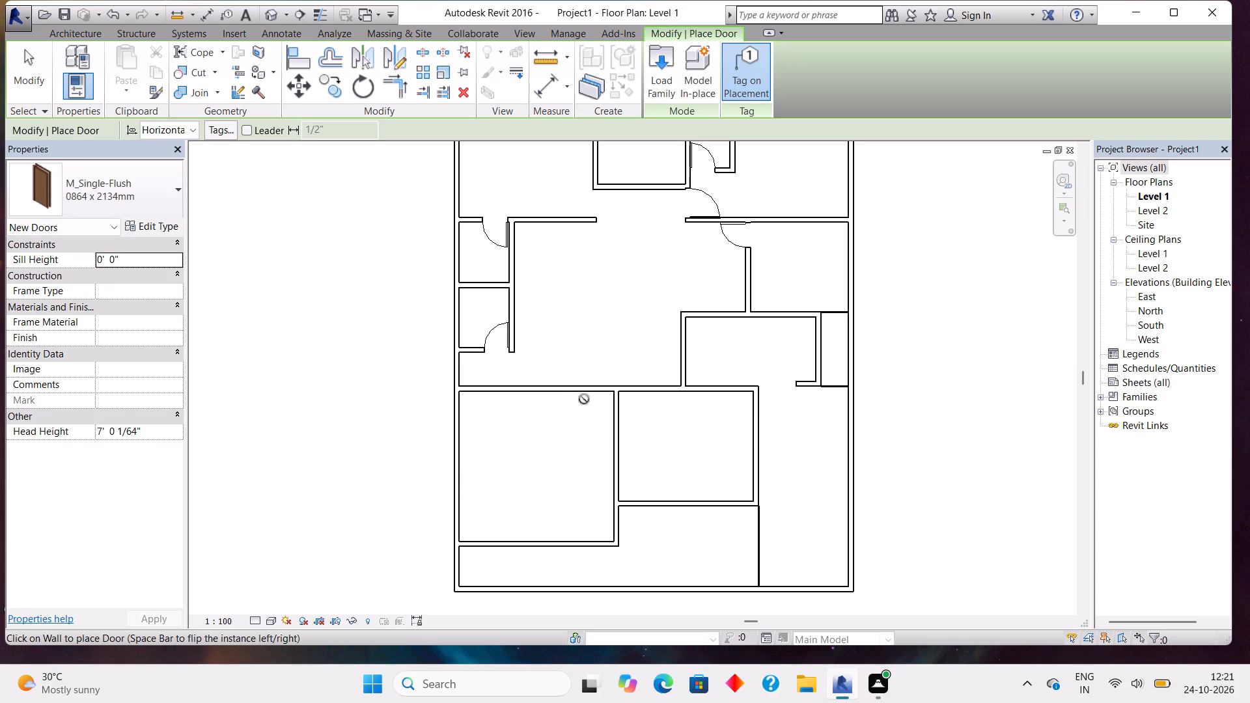
left_click(154, 178)
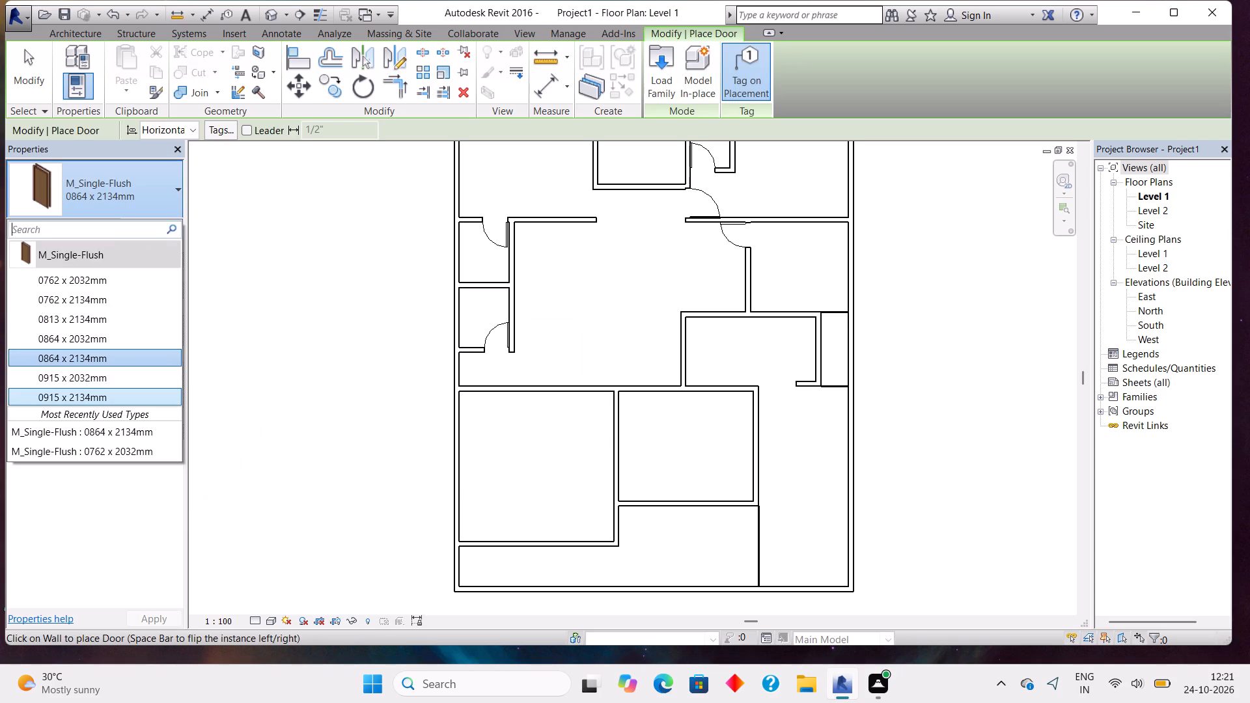
left_click(142, 394)
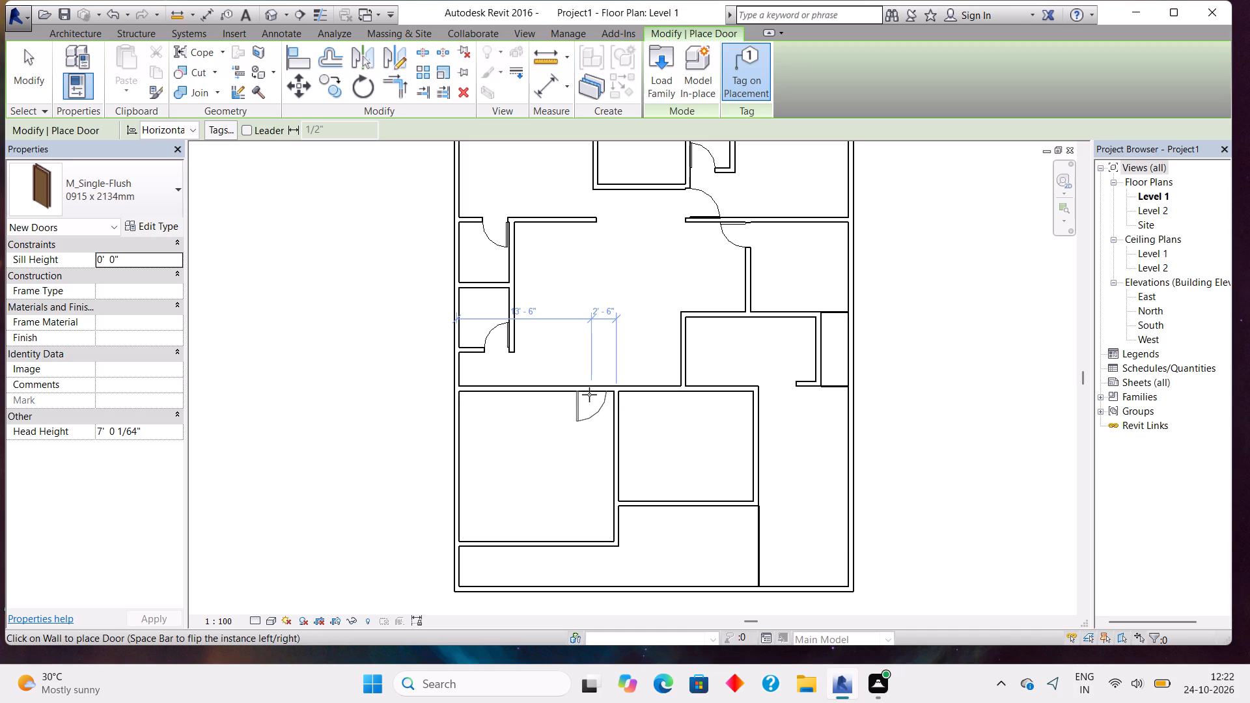
key("space")
left_click(607, 527)
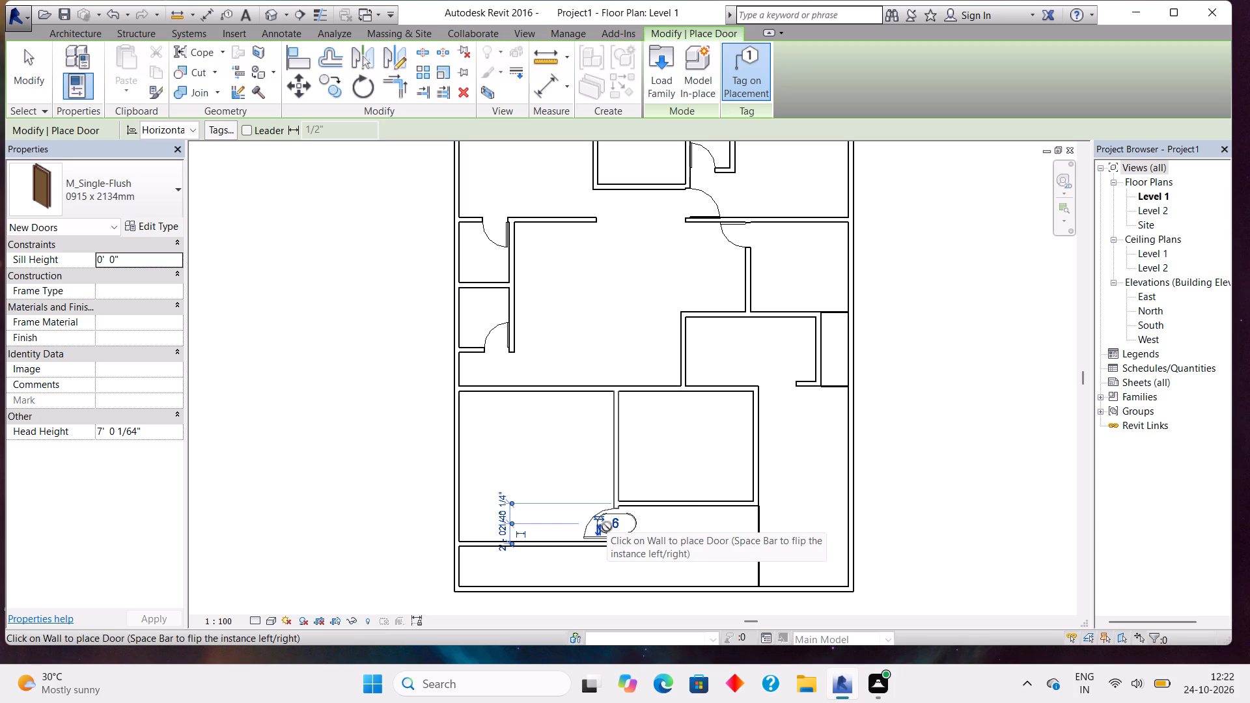
Place 0915 x 2134mm doors in the lower middle room's bottom and top walls, about 2' 0" from its left wall, swinging inward.
left_click(637, 500)
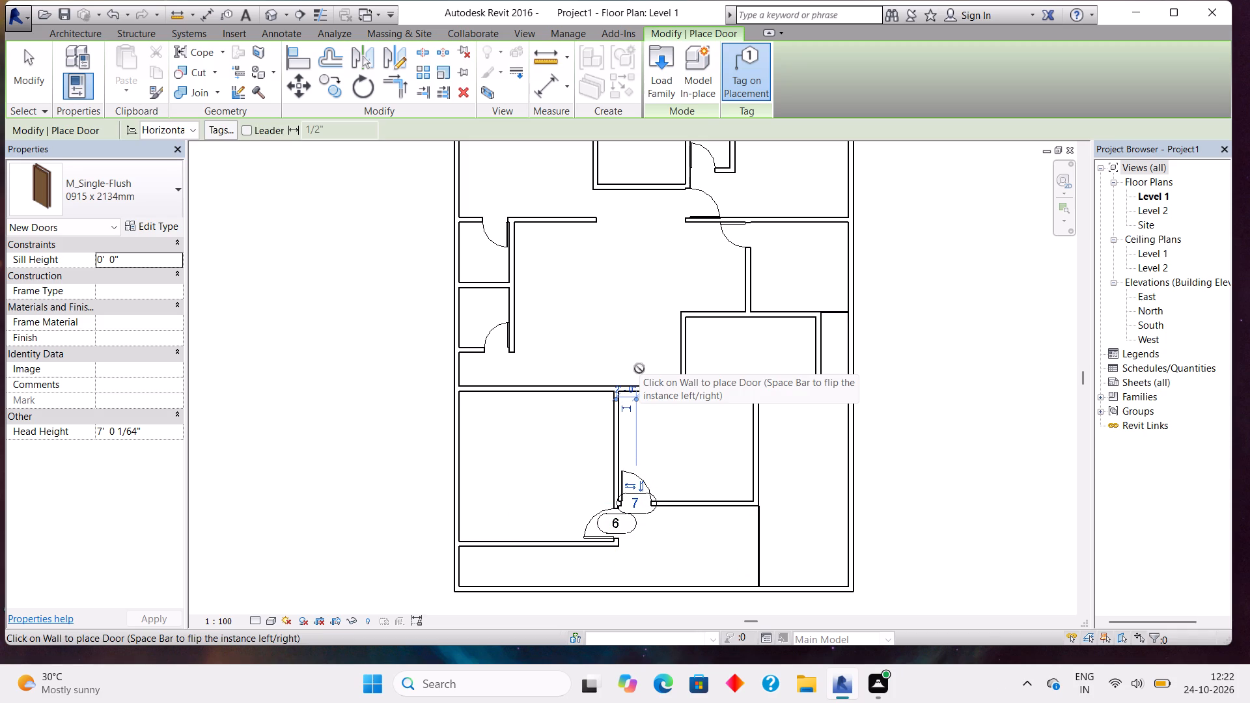
key("Escape")
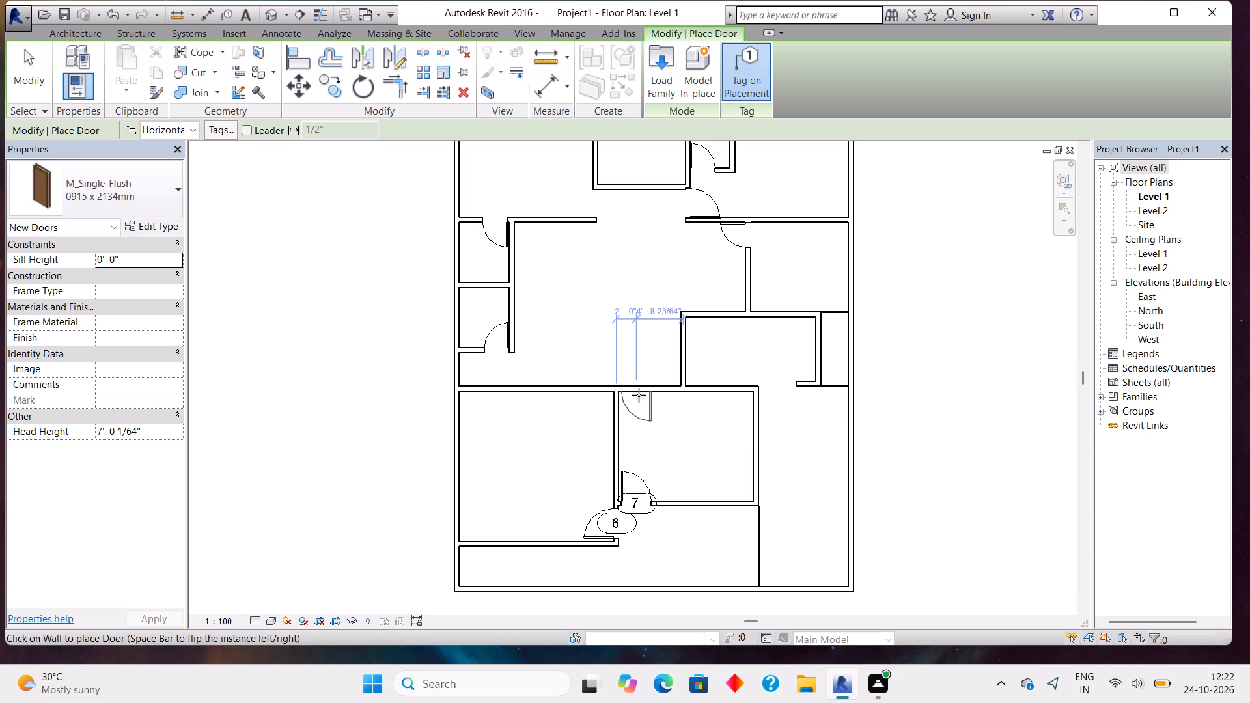
key("space")
left_click(639, 395)
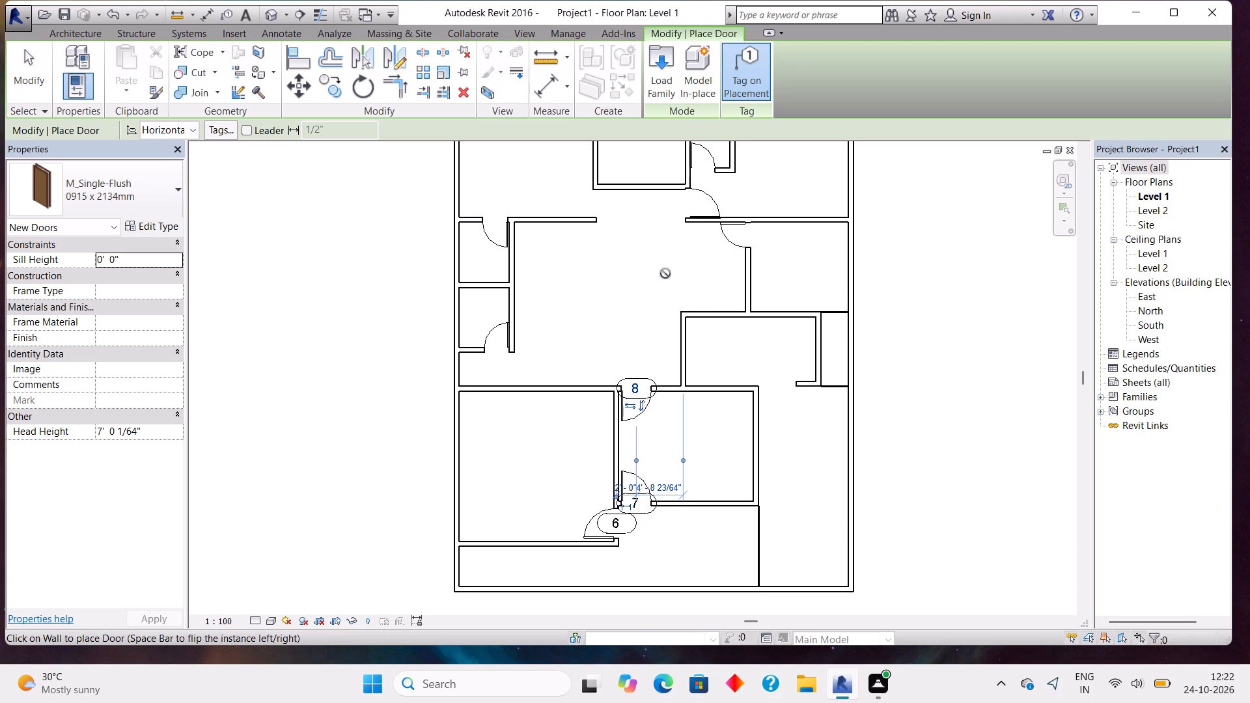
scroll(665, 273, "down", 2)
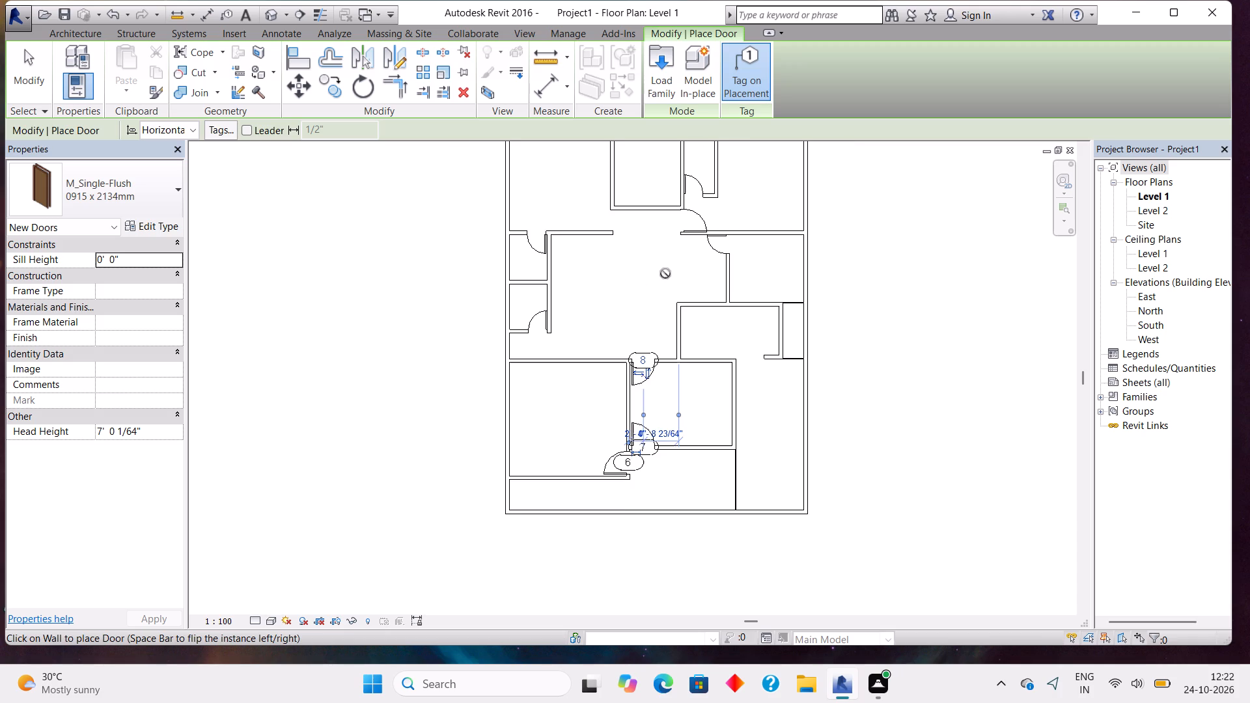
scroll(665, 273, "up", 3)
scroll(665, 273, "down", 2)
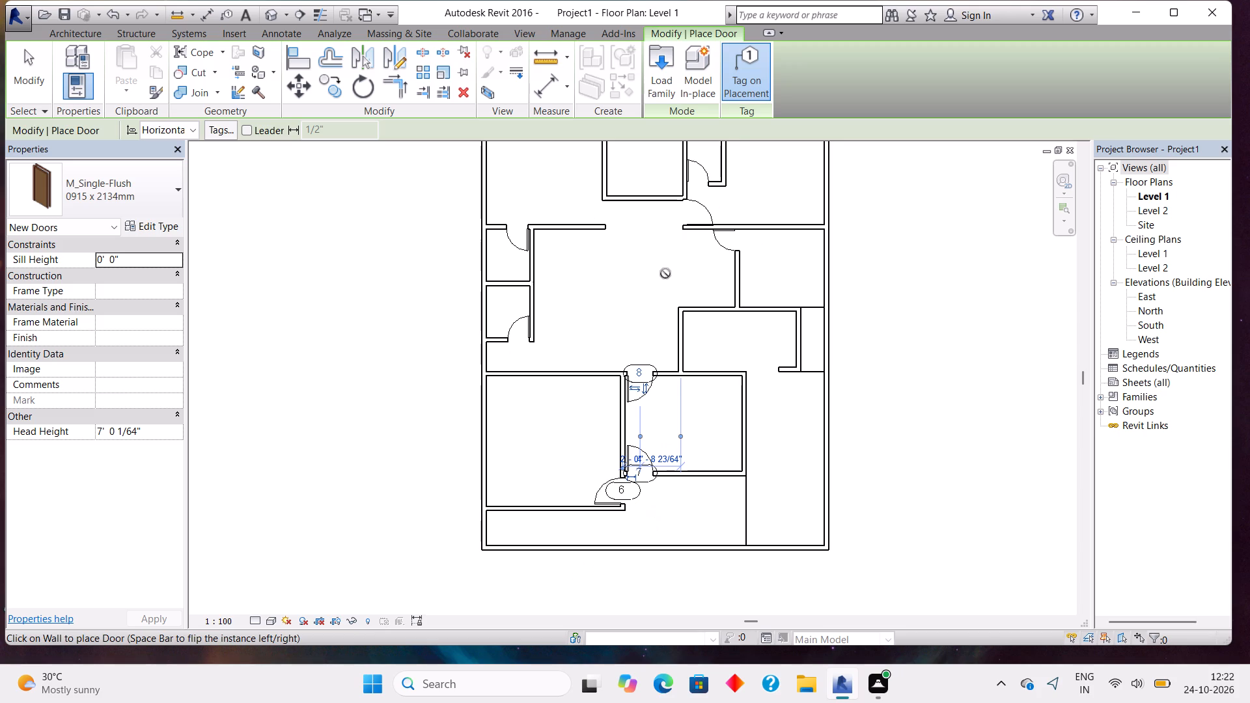
key("Escape")
key("Escape")
key("Escape")
Delete door tags 8, 7 and 6 from the three new single doors.
scroll(675, 358, "up", 1)
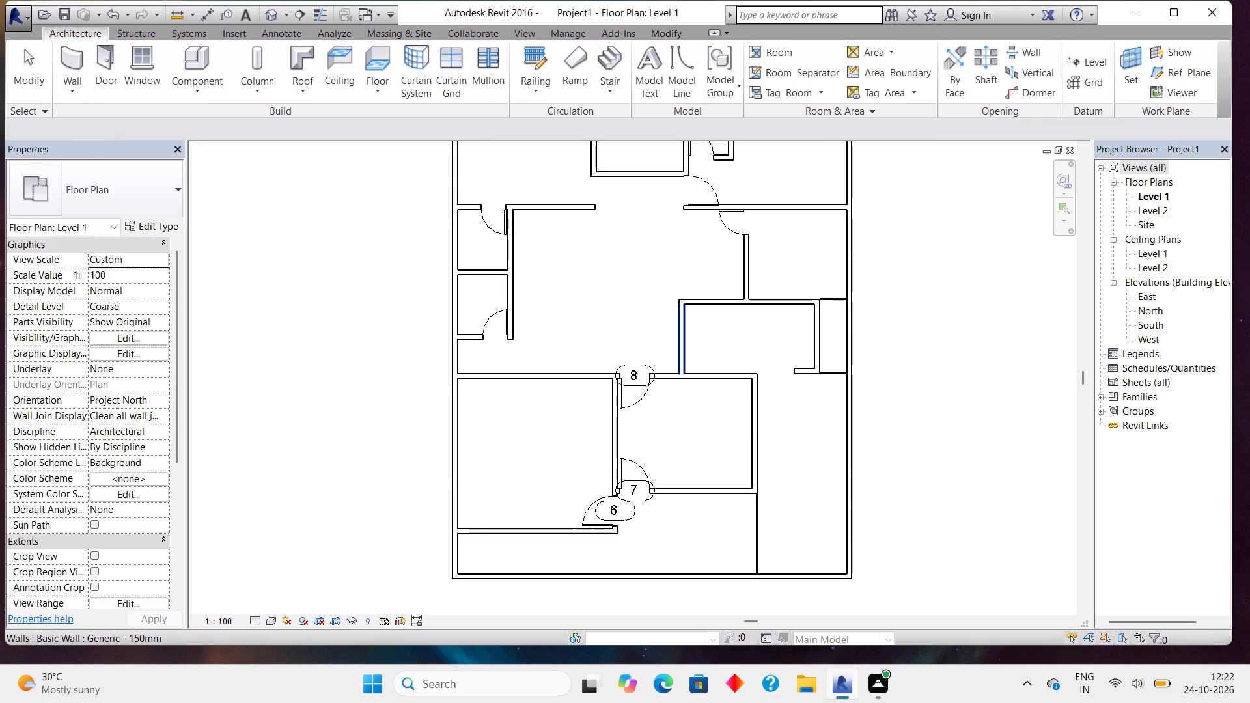
scroll(675, 358, "up", 4)
left_click(626, 369)
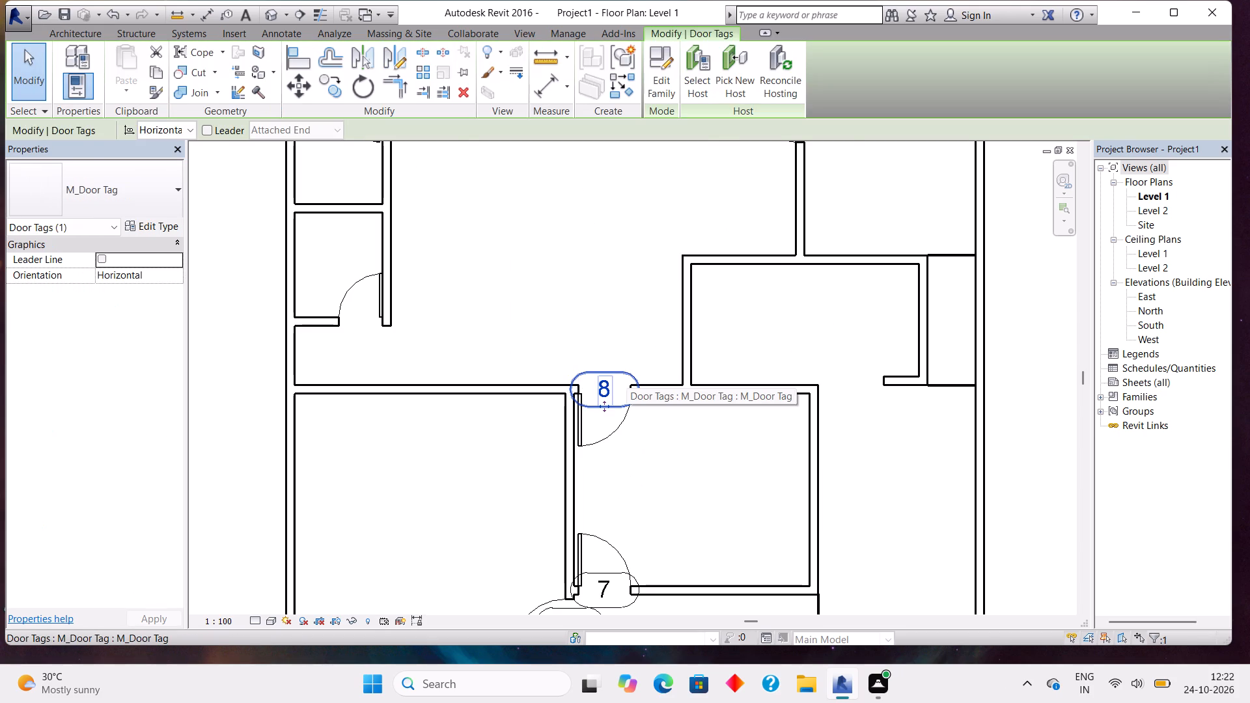
key("Delete")
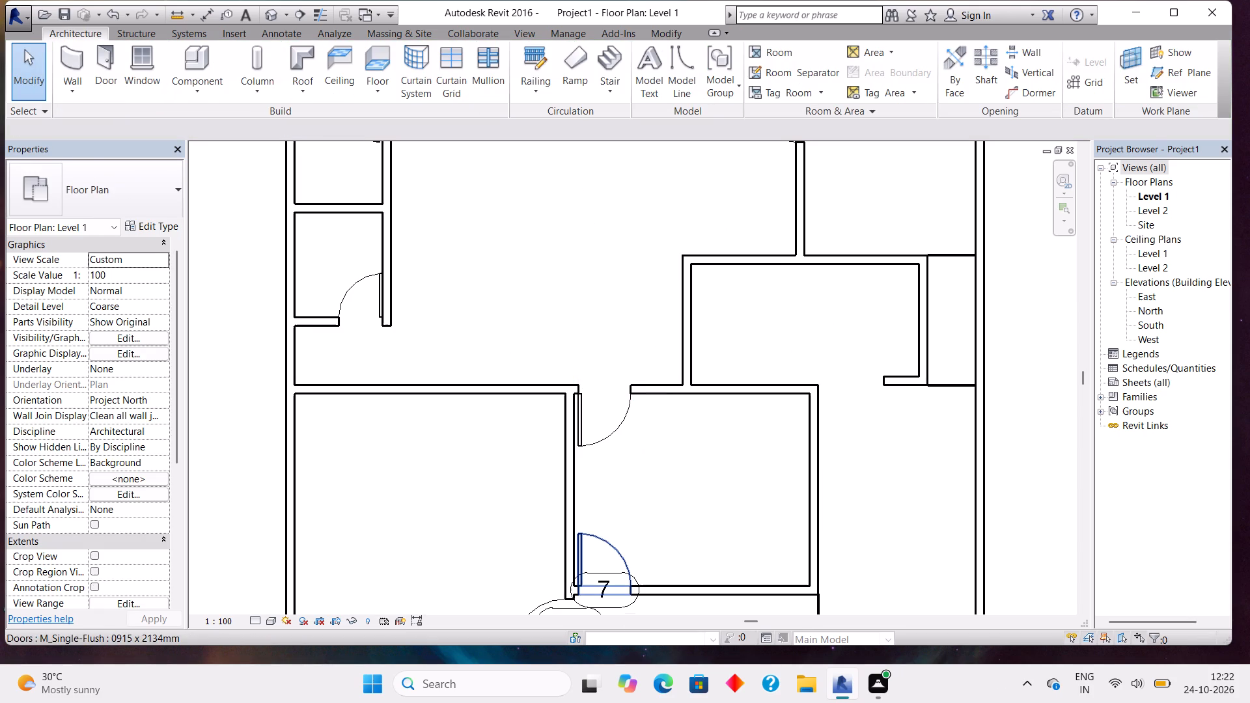
left_click(626, 603)
key("Delete")
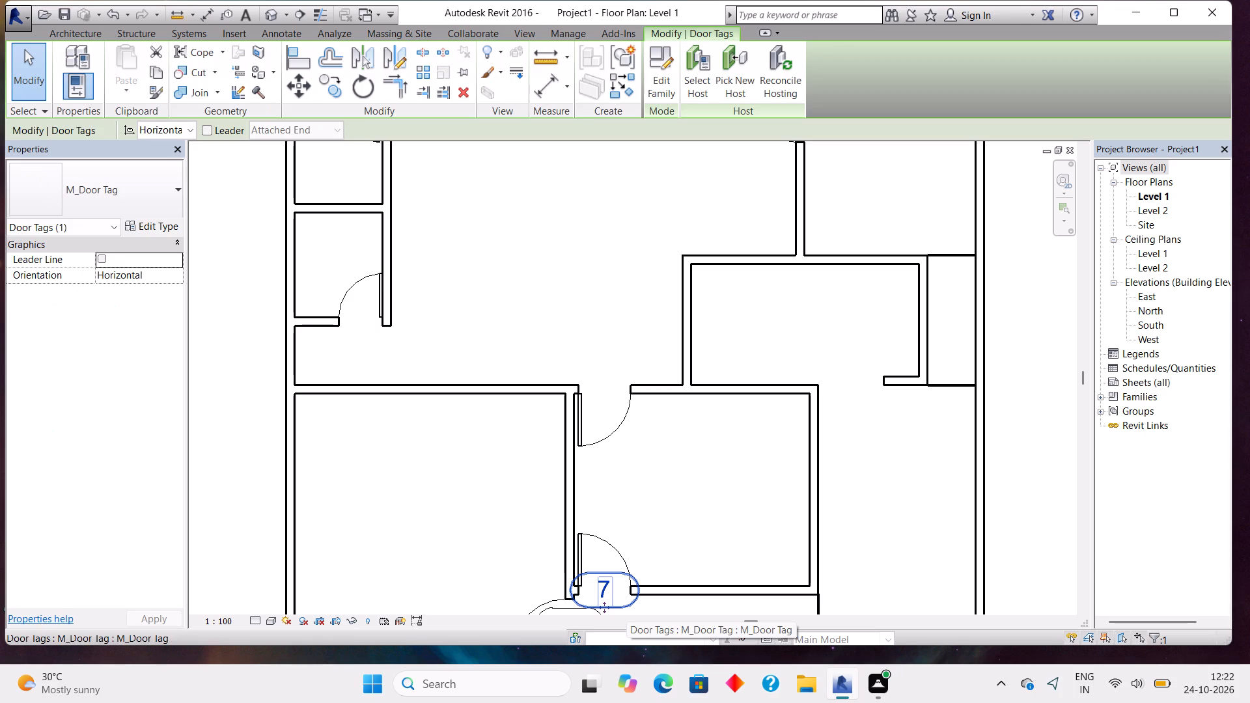
scroll(641, 487, "down", 2)
middle_click_drag(646, 482, 713, 340)
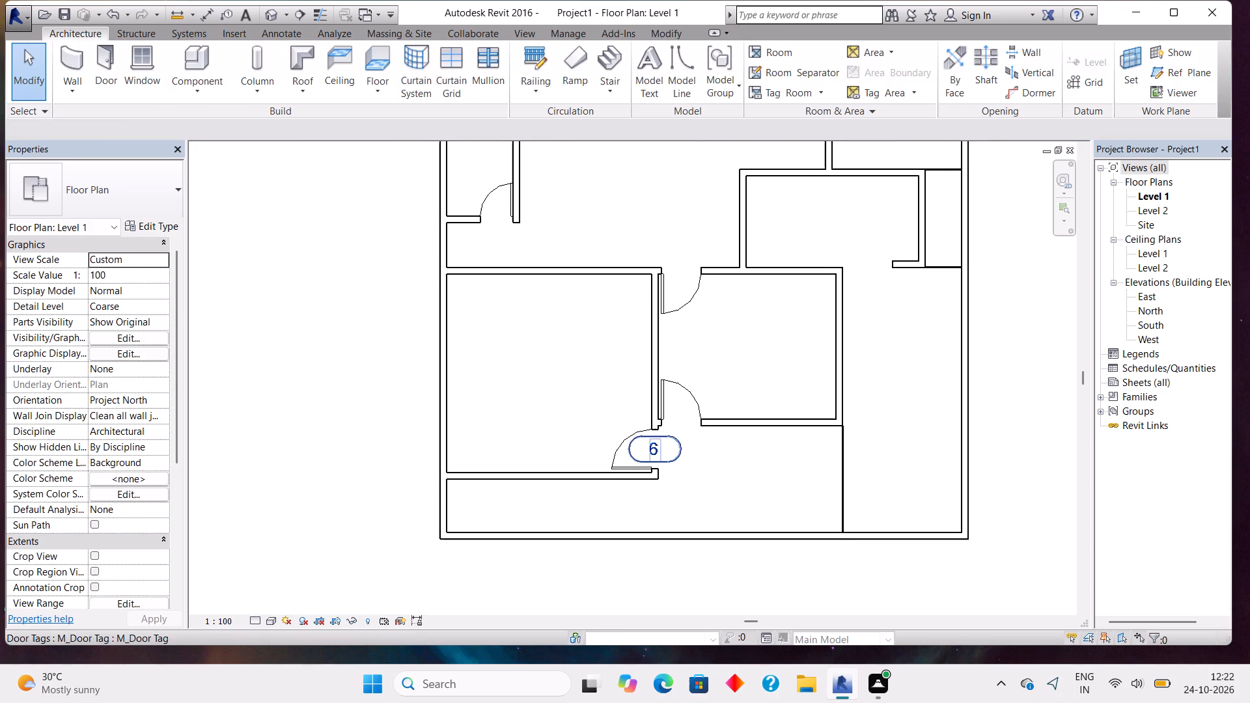
left_click(681, 454)
key("Delete")
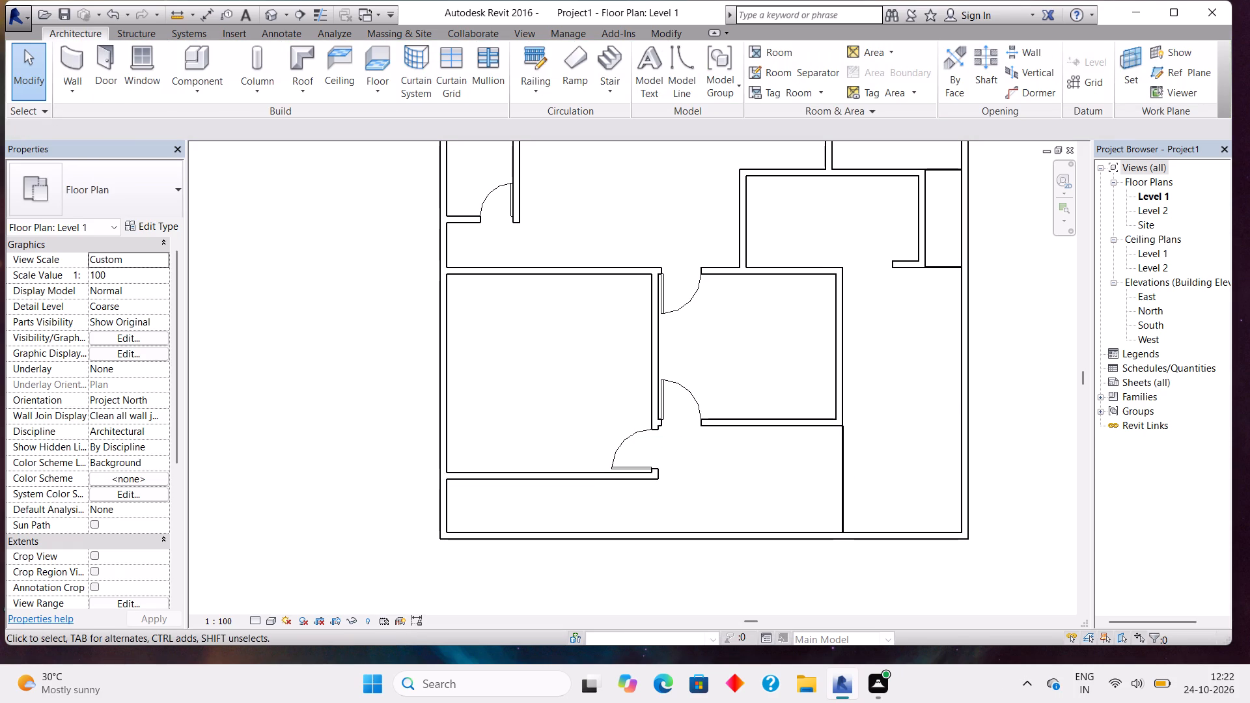
Load the double-flush, double-acting panel door family from the US Metric Doors library folder for door placement.
left_click(98, 62)
left_click(652, 50)
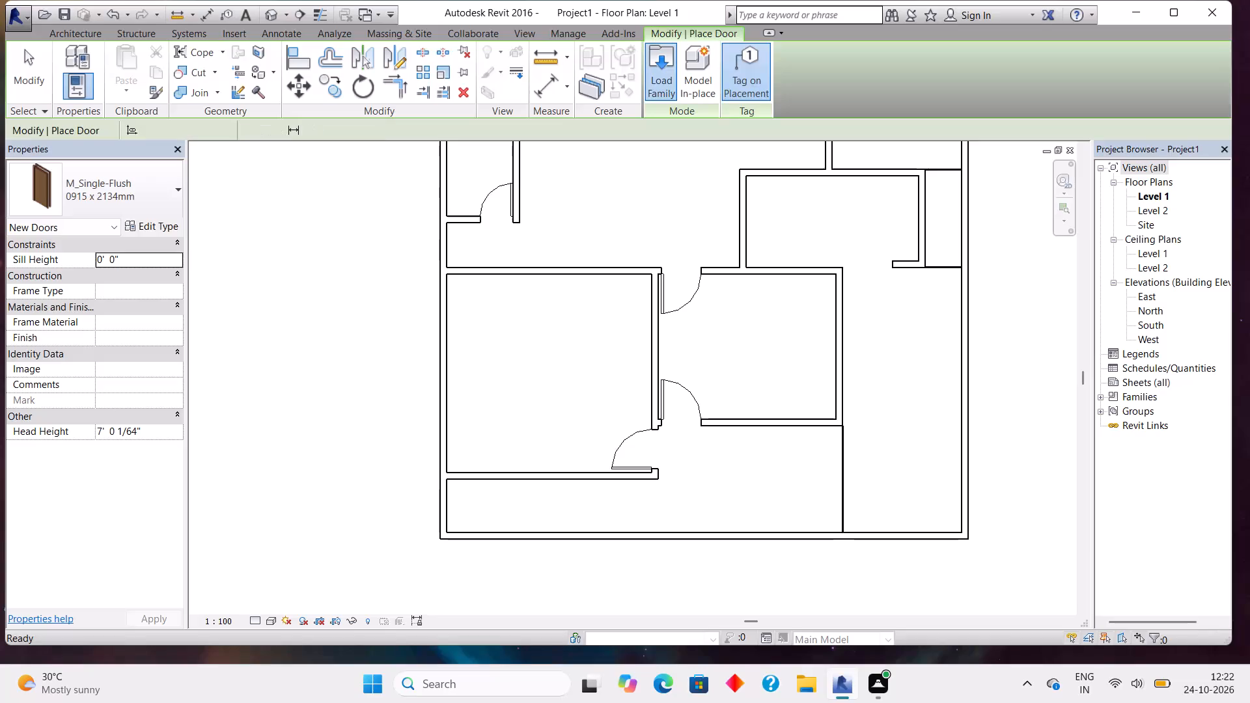
double_click(372, 240)
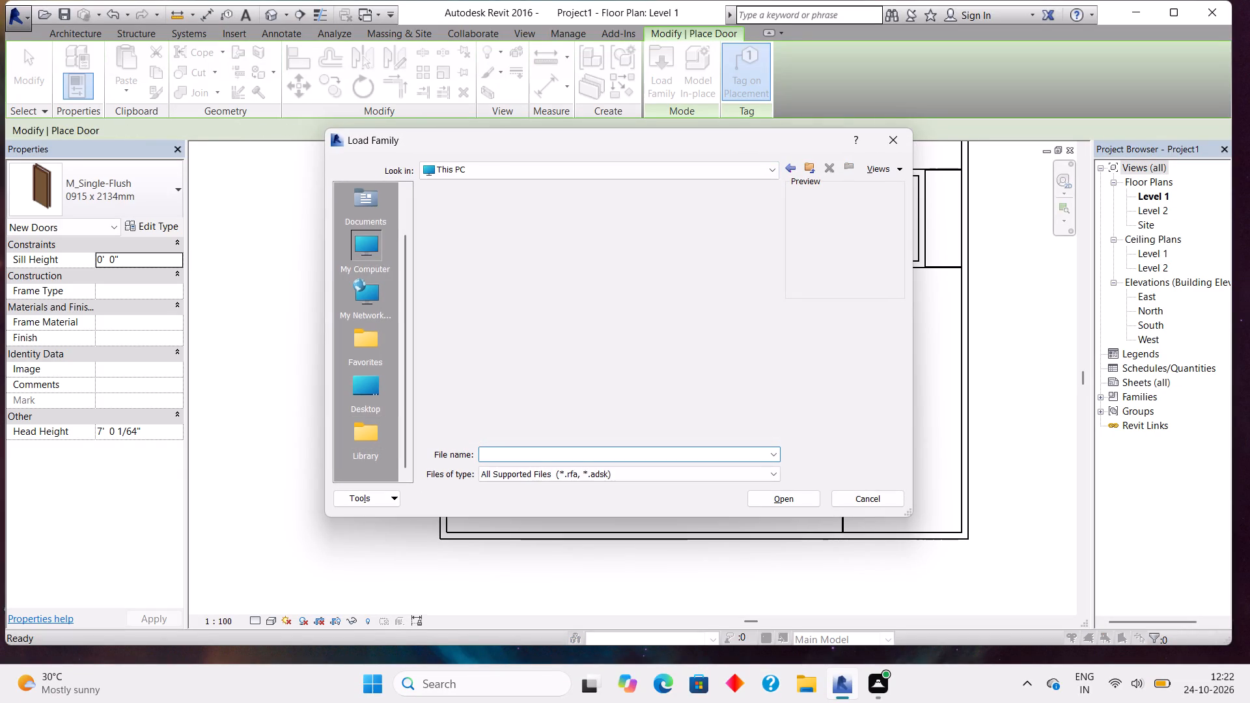
double_click(427, 262)
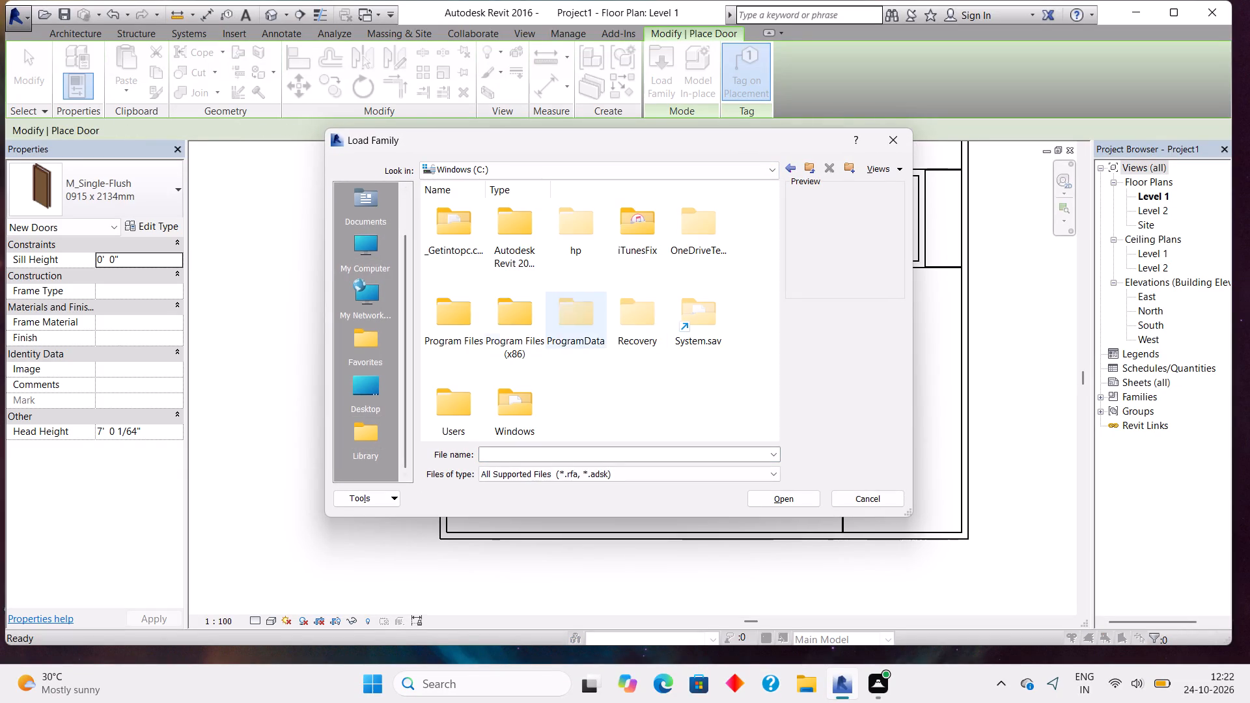
left_click(494, 243)
left_click(494, 243)
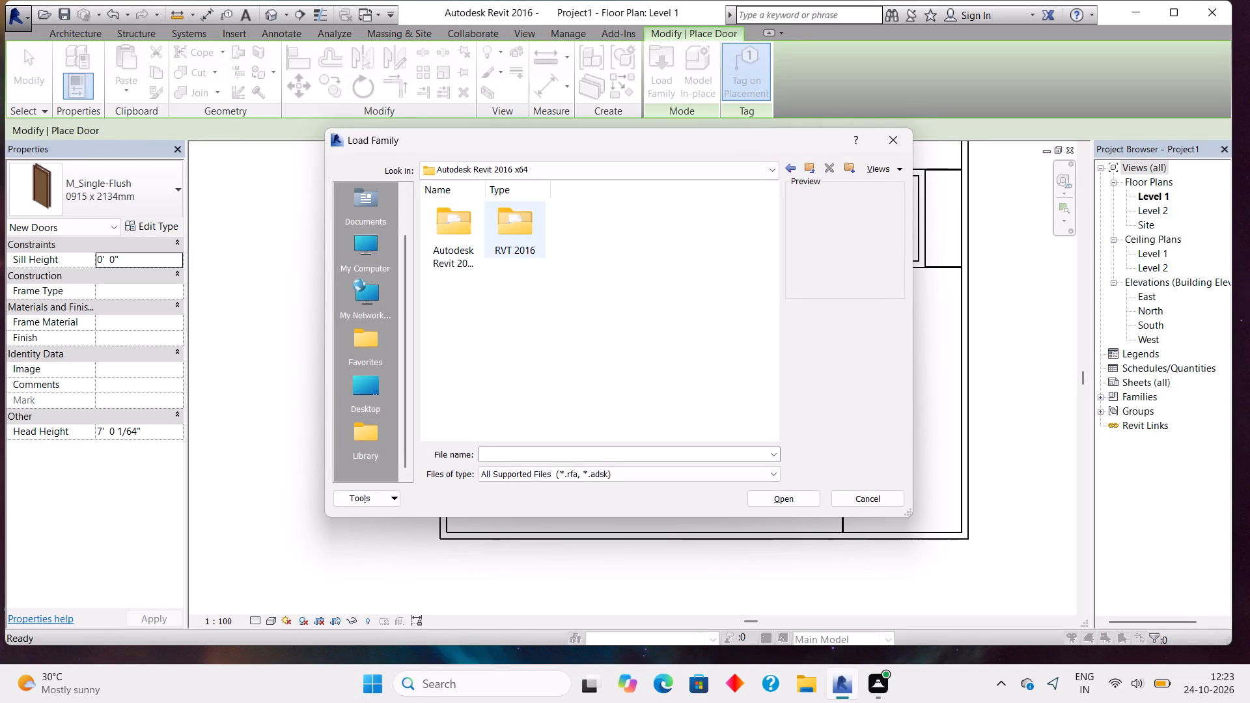
double_click(523, 241)
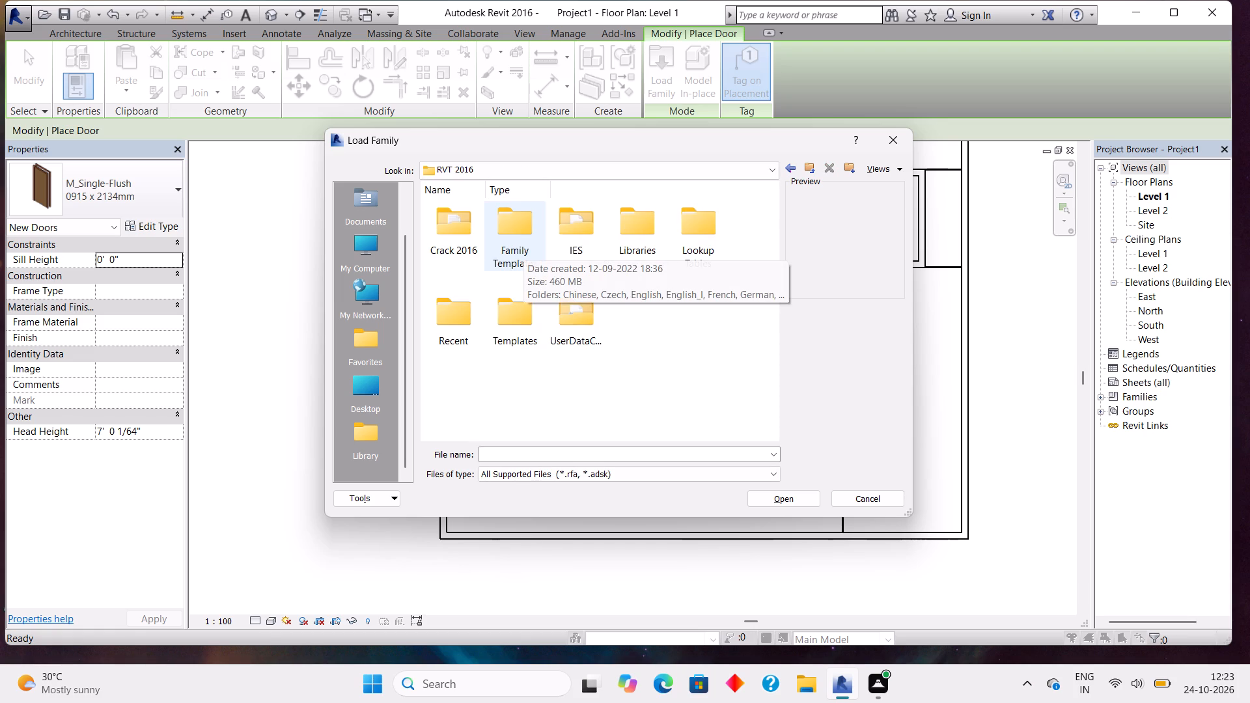
double_click(645, 224)
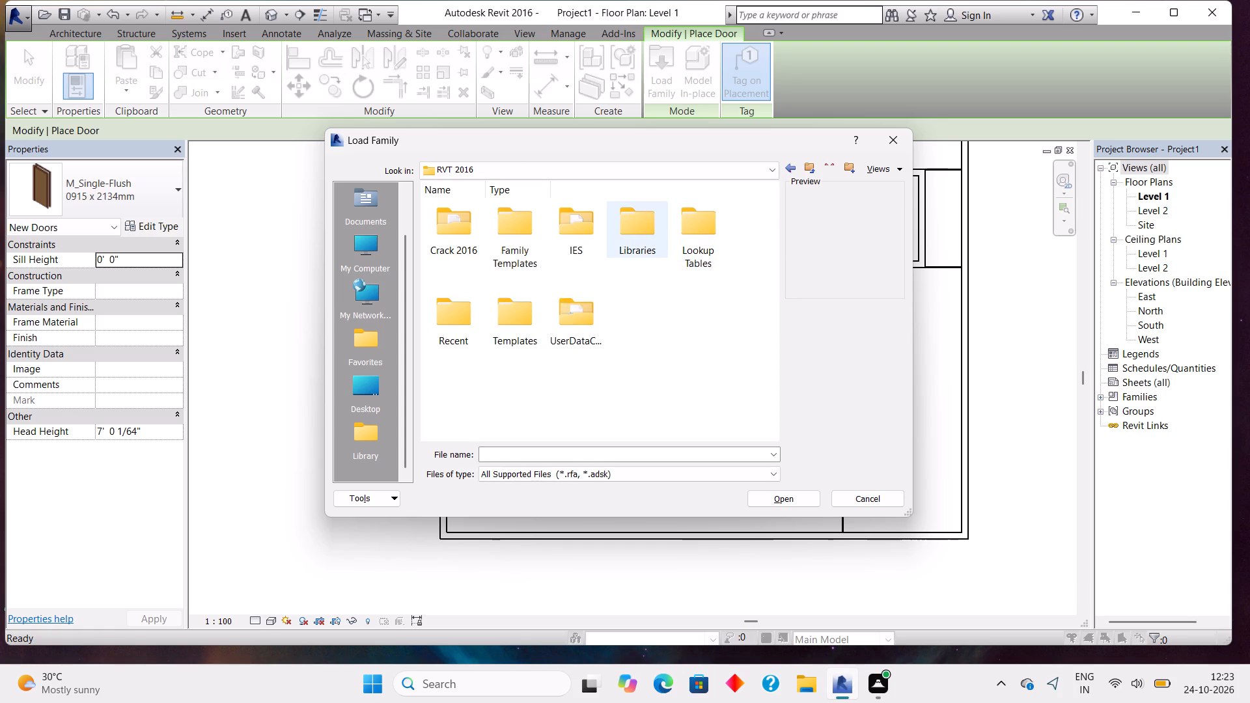
double_click(527, 221)
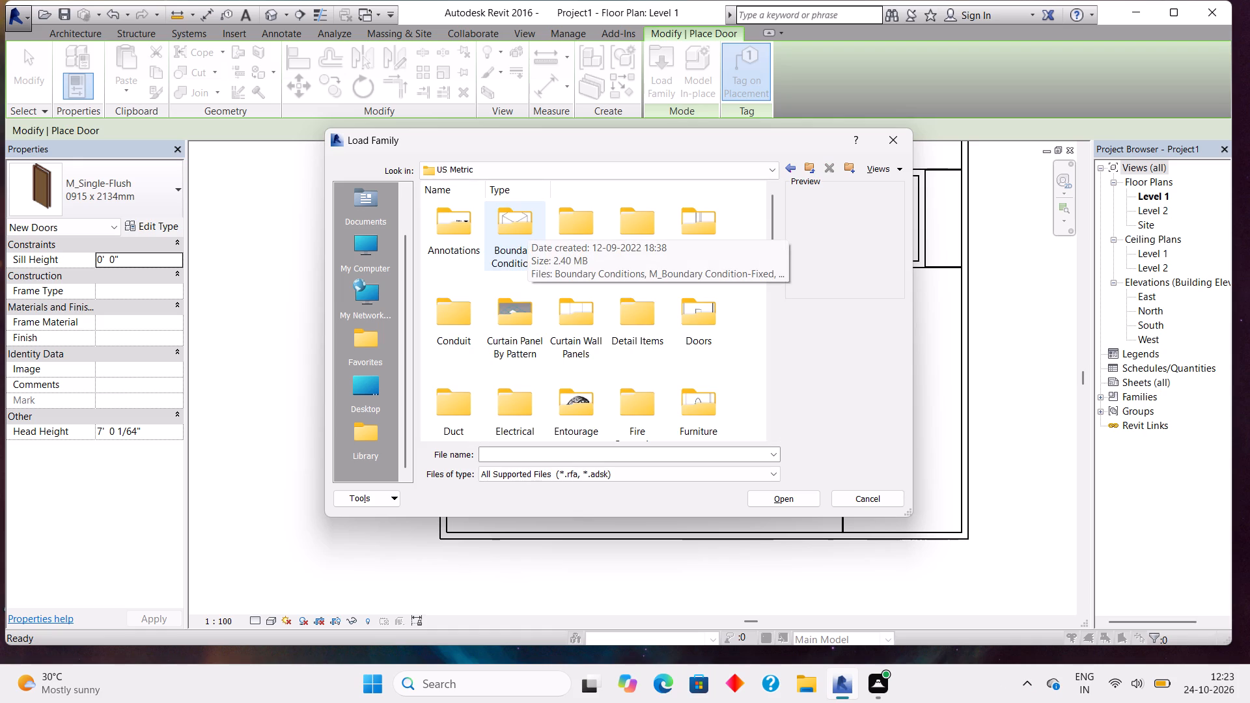
double_click(702, 320)
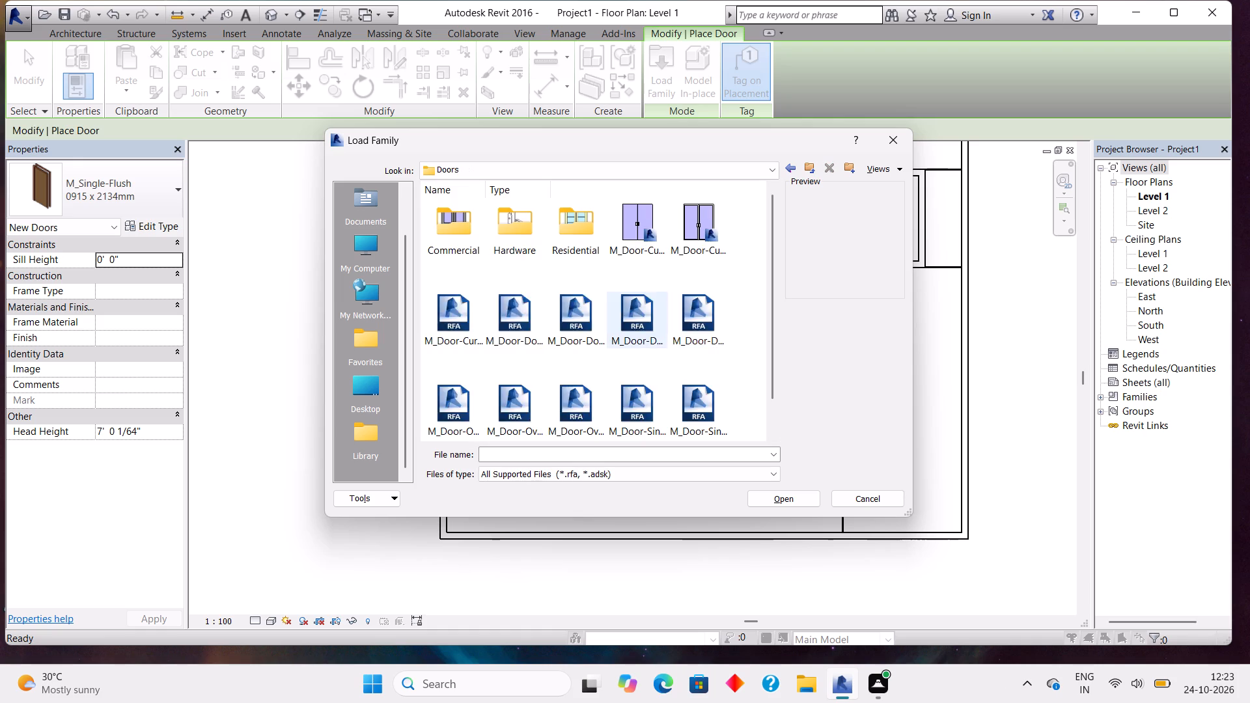
double_click(577, 311)
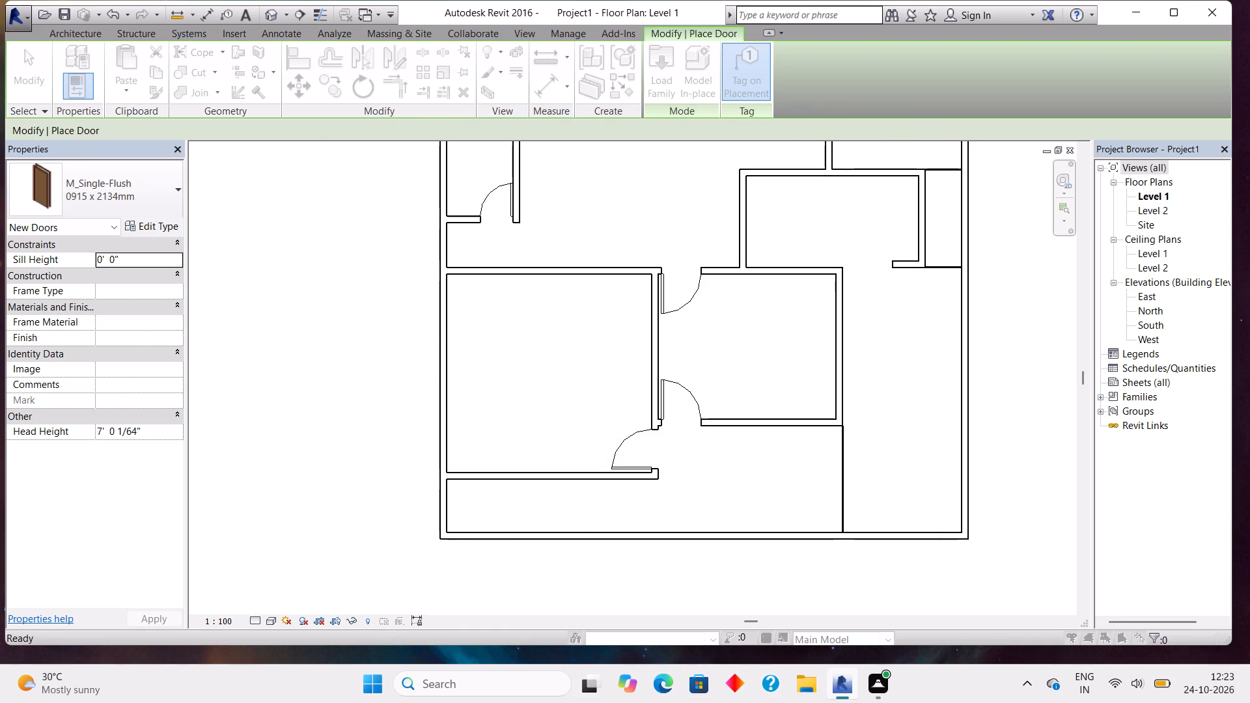
left_click(709, 618)
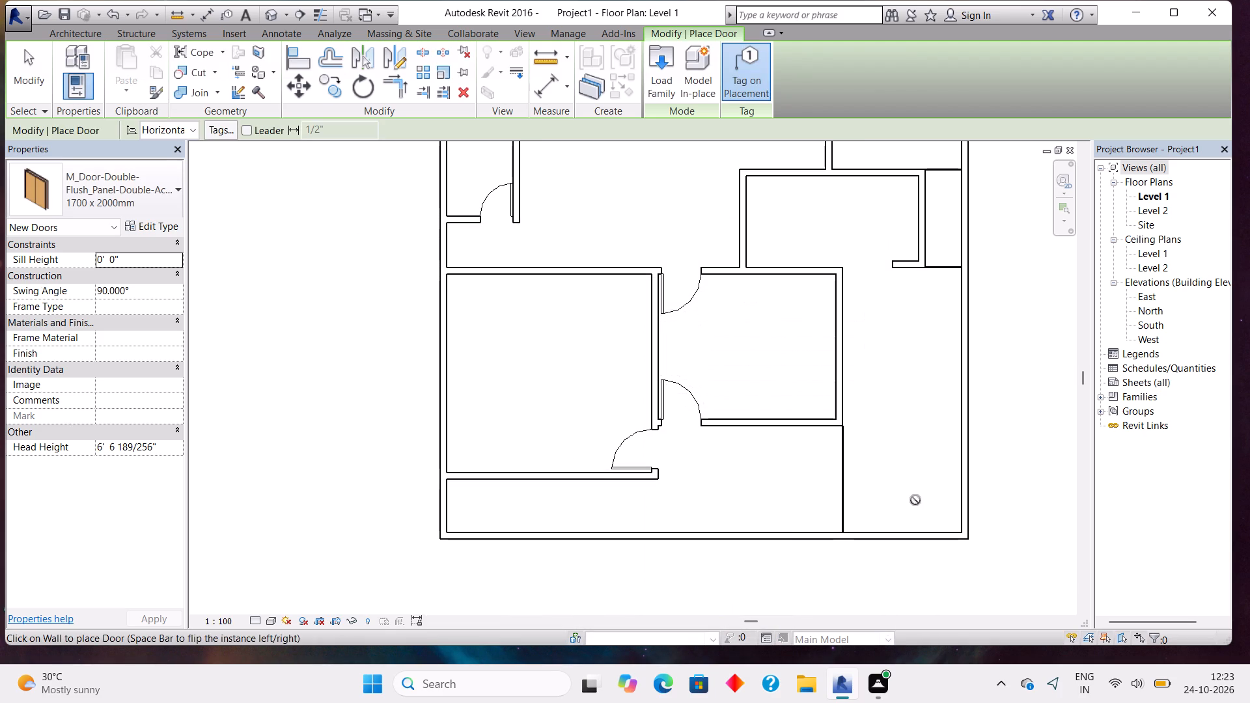
Place the 1700 x 2000mm double door in the bottom outer wall, about 5' 0" from the right outer wall.
left_click(902, 531)
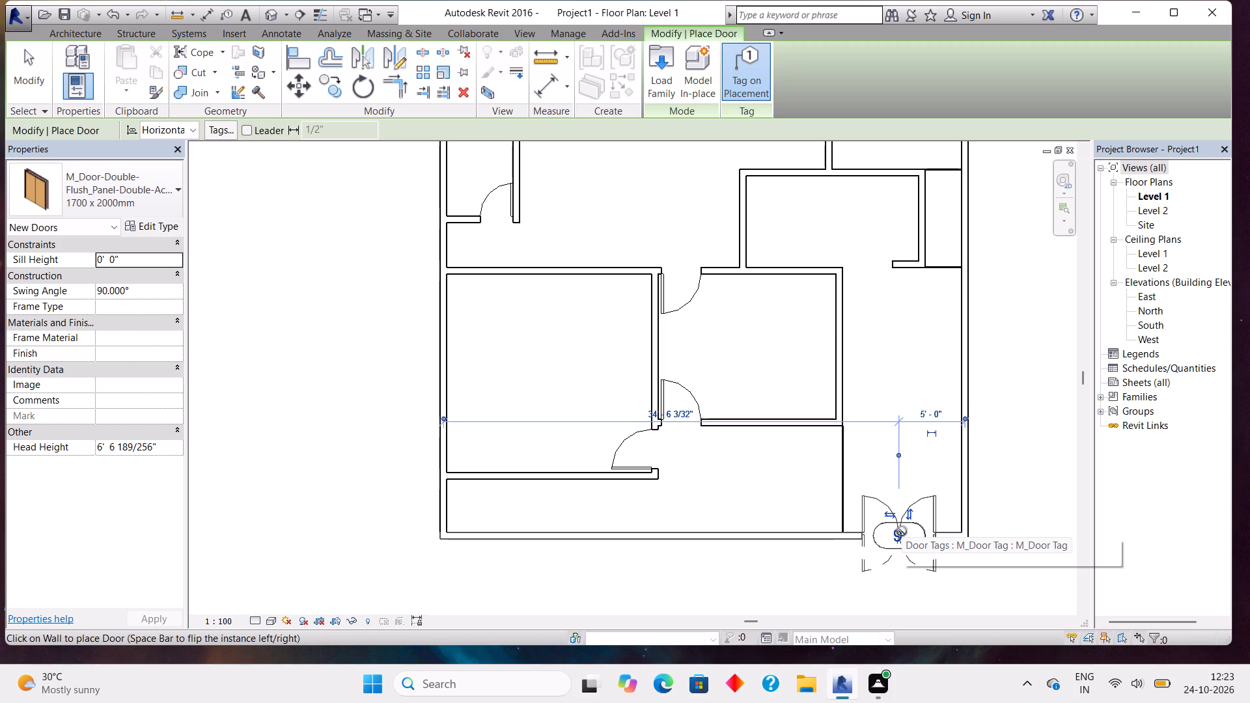
key("Escape")
scroll(902, 531, "up", 6)
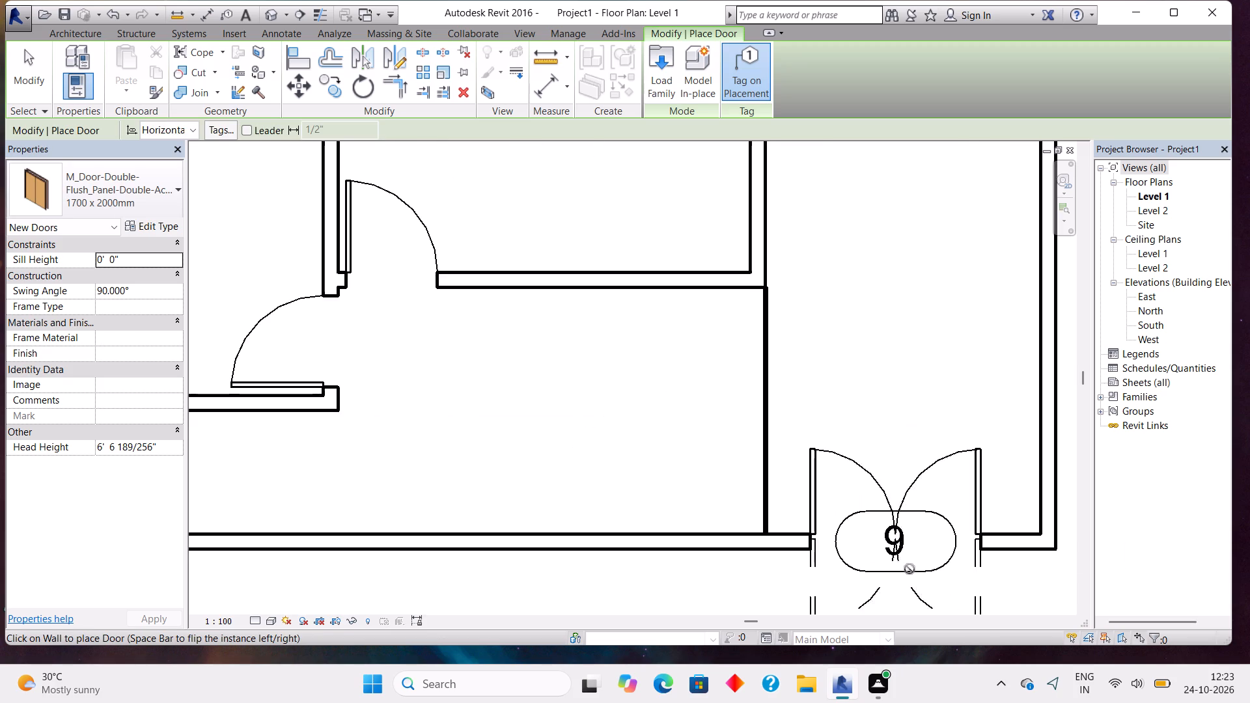
Delete door tag 9 from the new double door in the bottom outer wall.
middle_click_drag(910, 569, 923, 301)
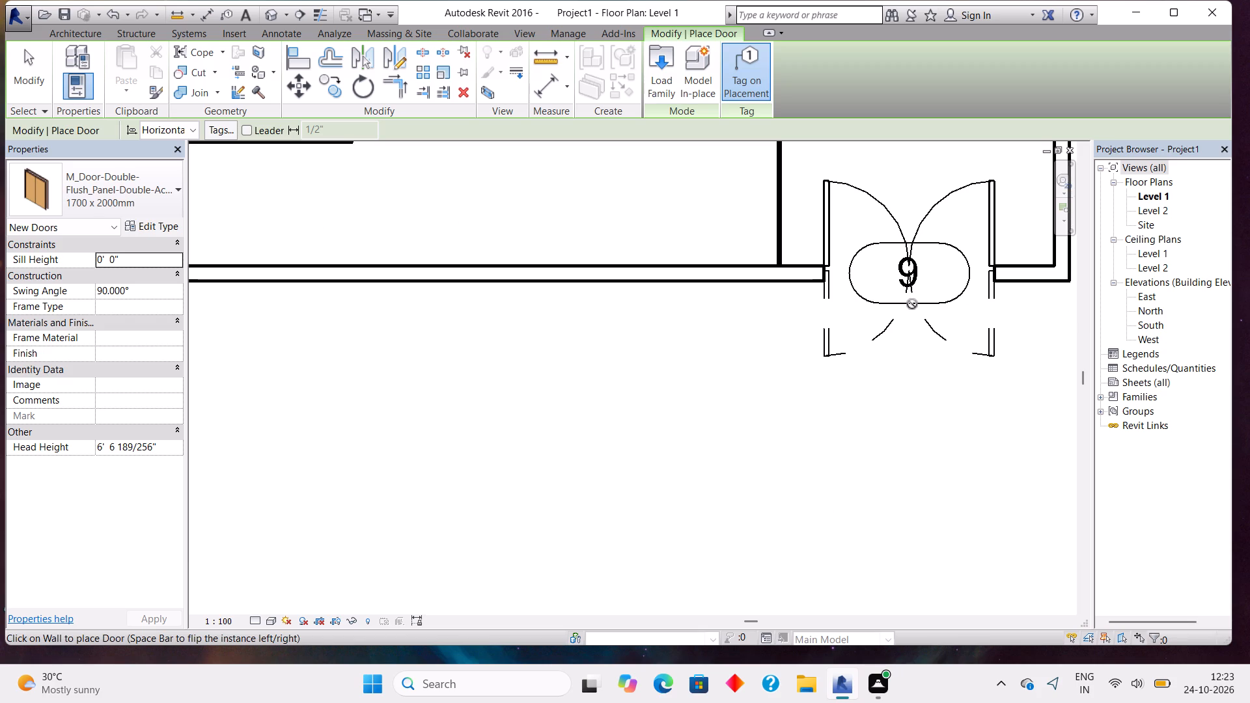
key("Escape")
key("Escape")
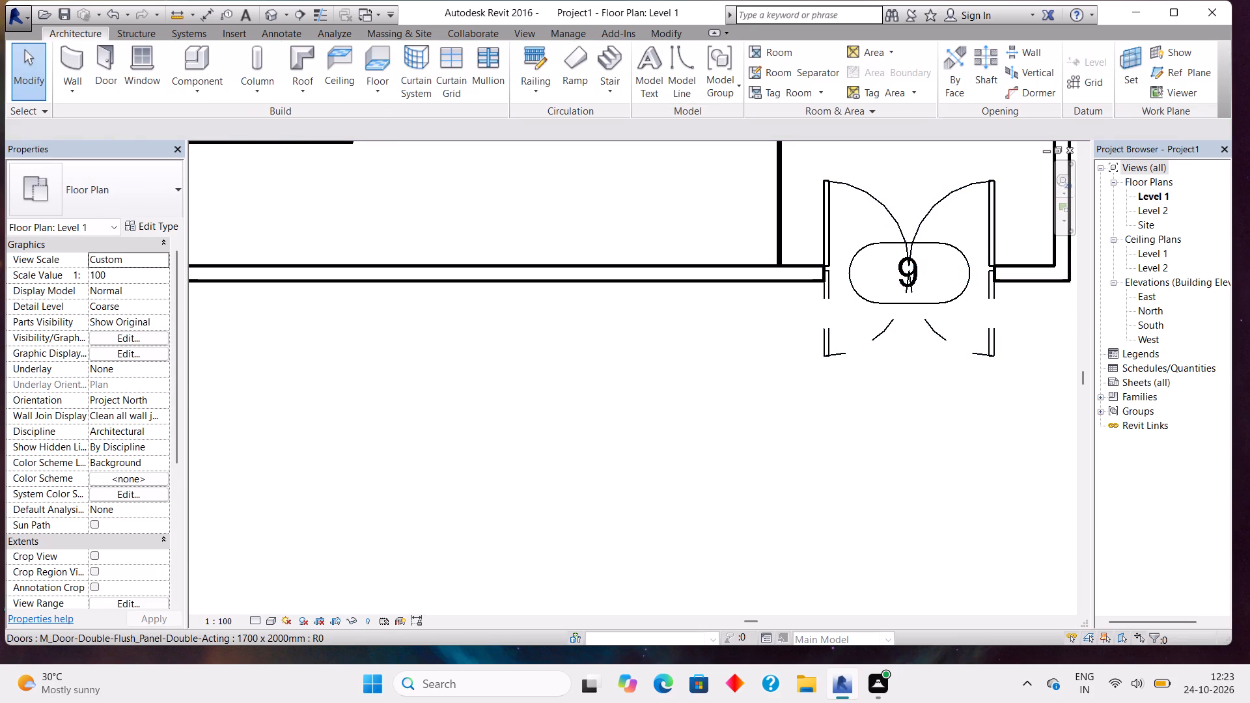
left_click(934, 247)
key("Delete")
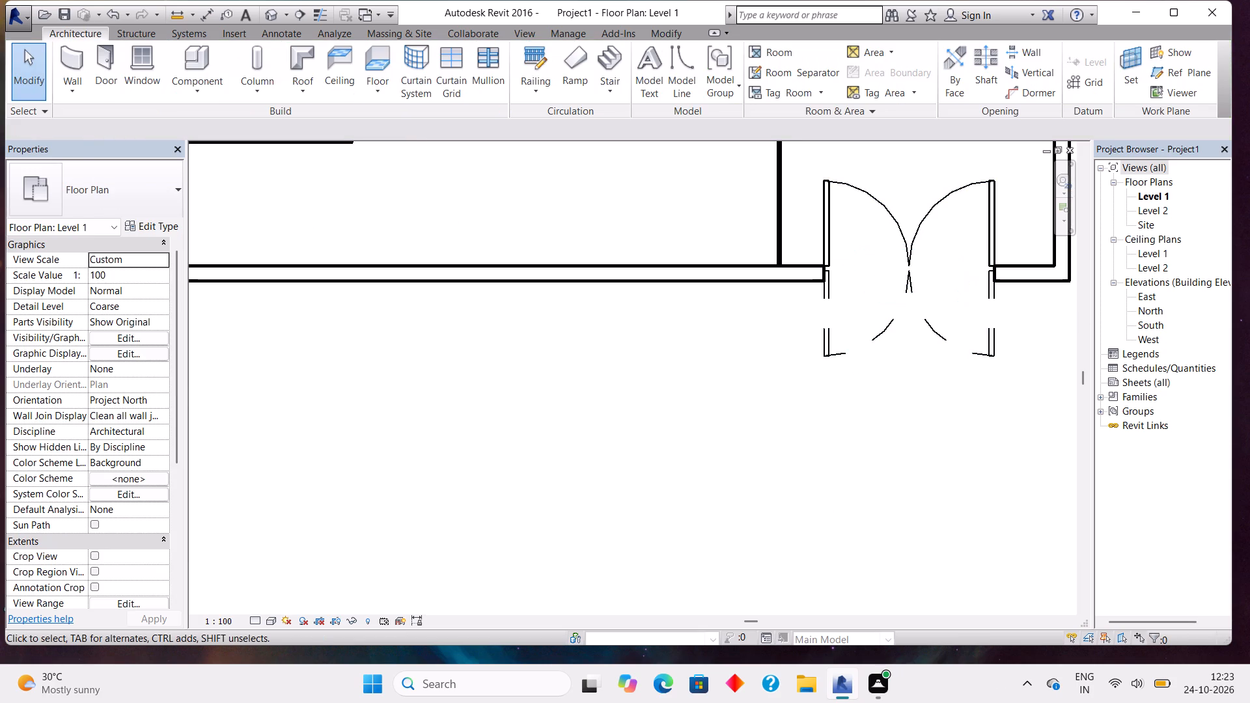
Override the cut pattern of the Walls category in the Level 1 view with a black solid fill.
scroll(934, 247, "down", 2)
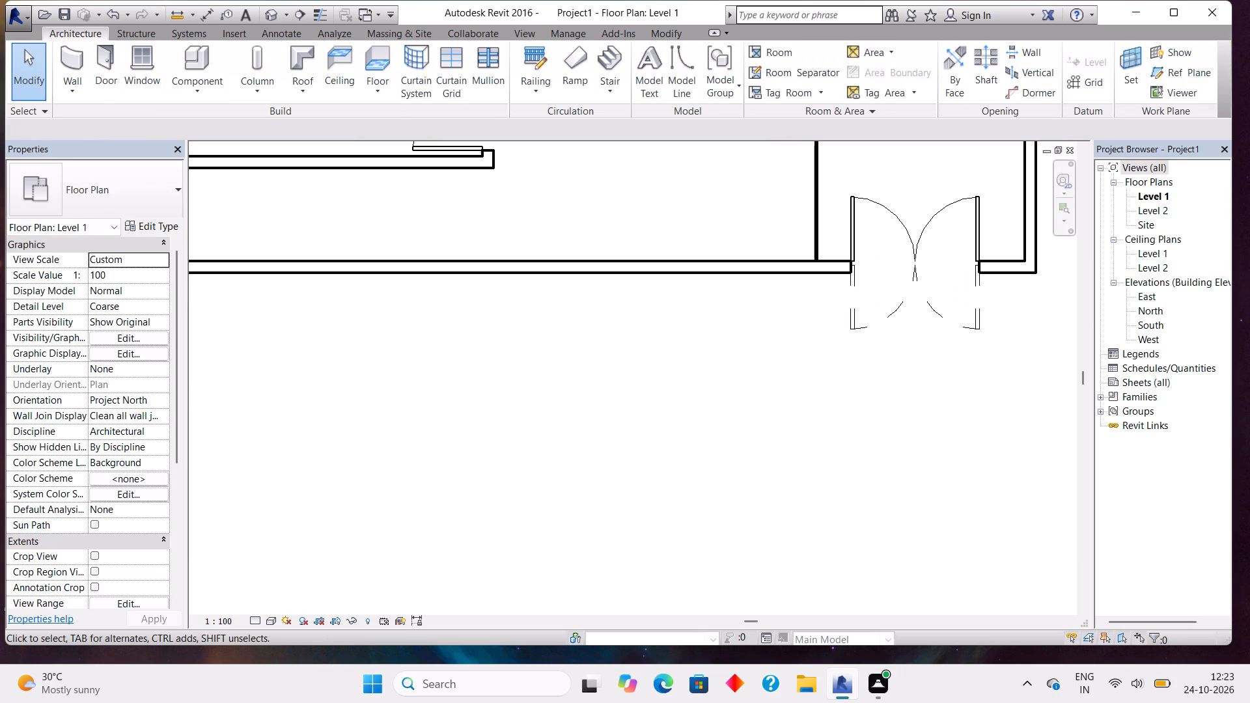
scroll(934, 246, "down", 2)
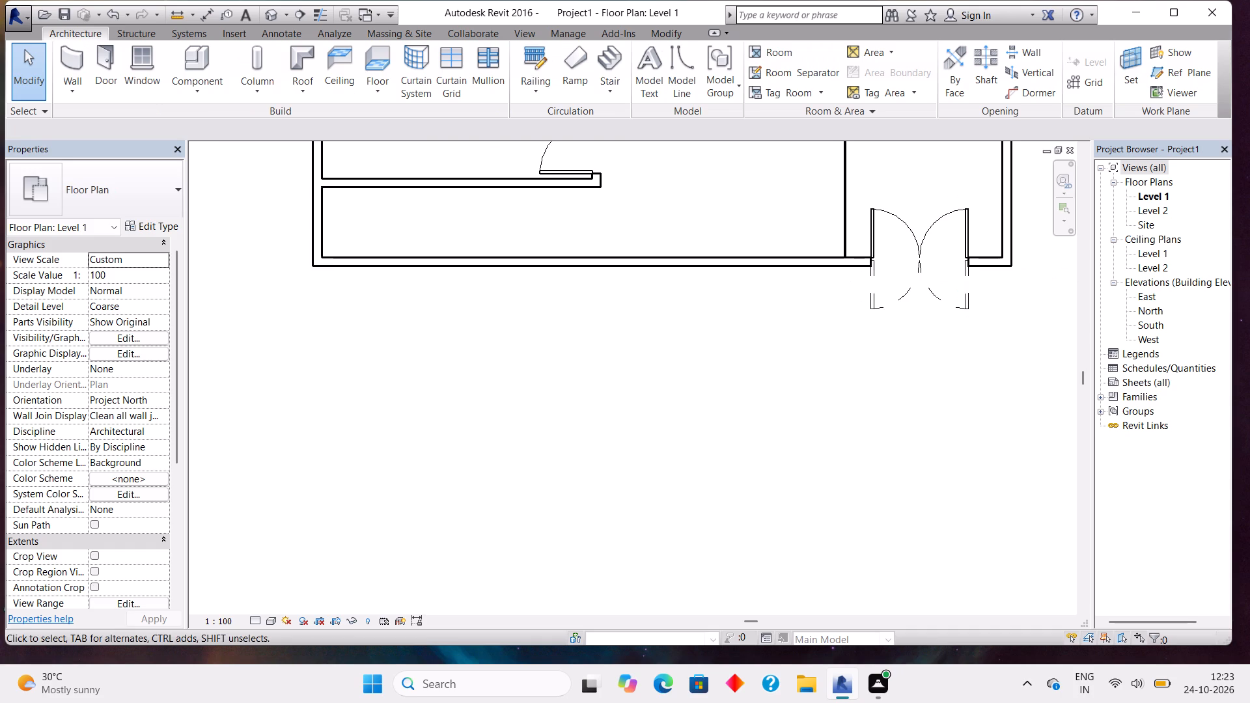
middle_click_drag(925, 170, 945, 452)
scroll(945, 452, "down", 2)
middle_click_drag(932, 323, 909, 362)
scroll(912, 357, "down", 1)
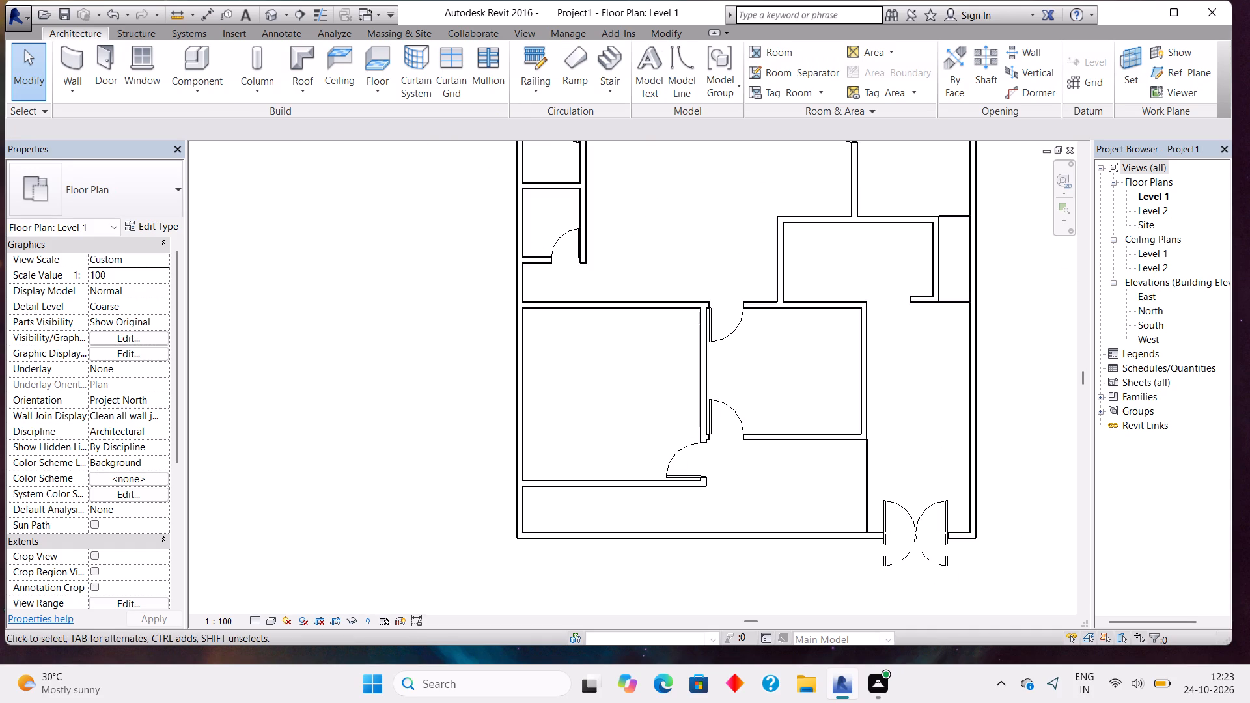
scroll(909, 362, "down", 1)
middle_click_drag(755, 243, 695, 273)
left_click(136, 341)
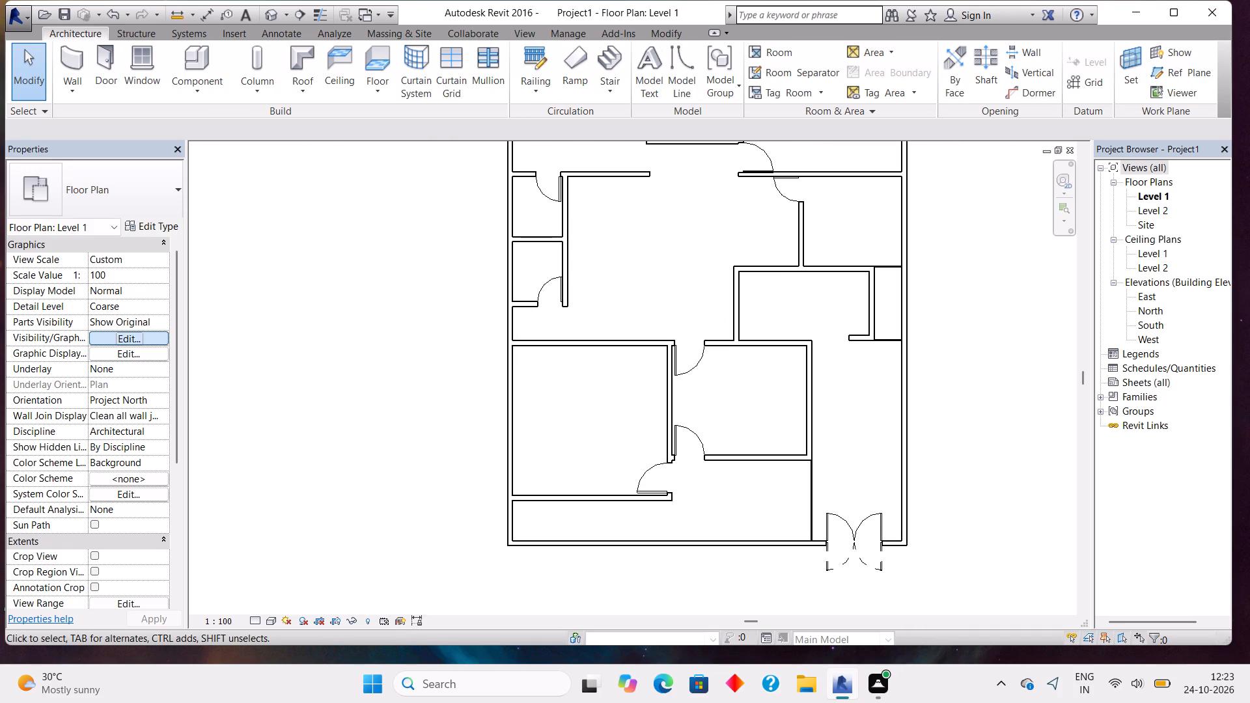
scroll(639, 316, "down", 7)
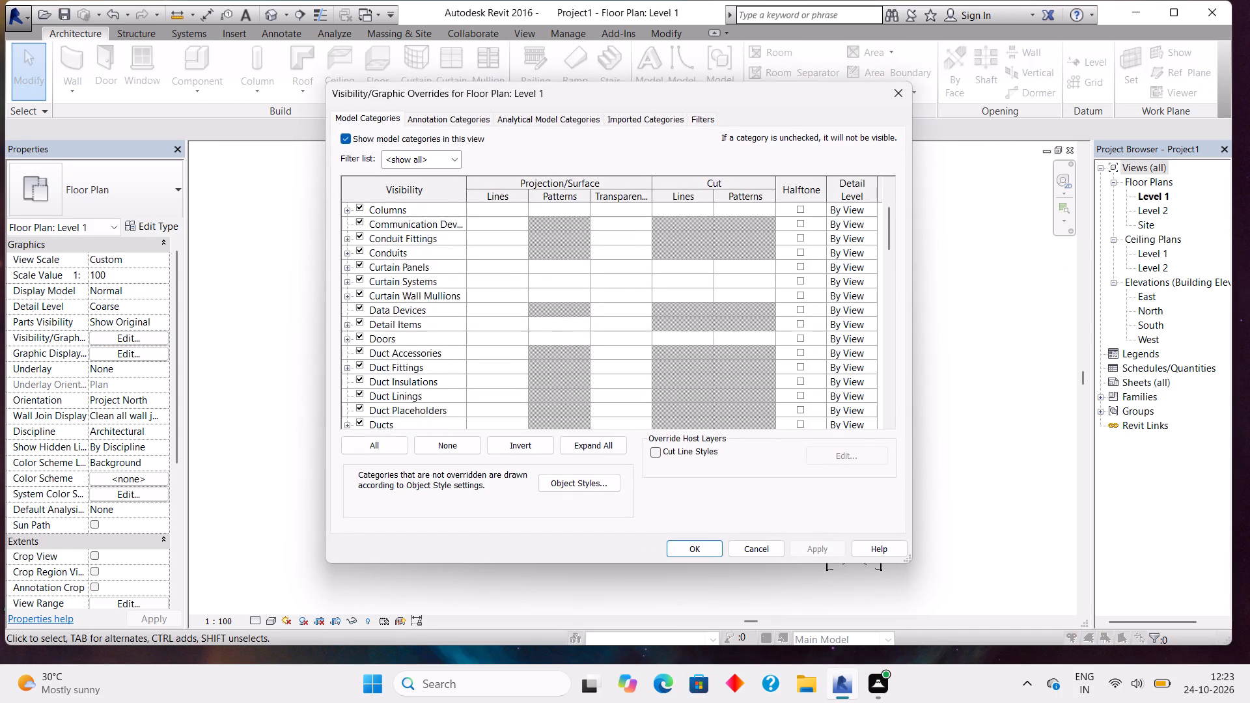
scroll(639, 316, "down", 20)
scroll(639, 316, "down", 20)
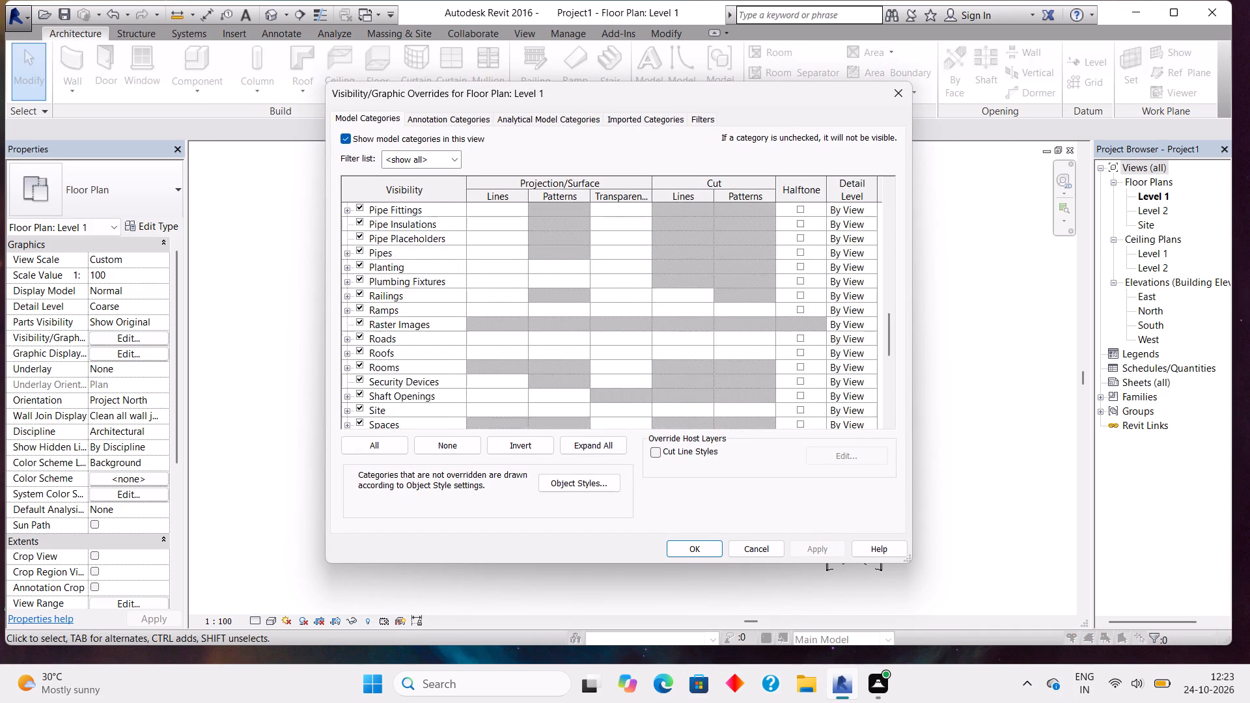
scroll(639, 316, "down", 20)
scroll(639, 316, "down", 16)
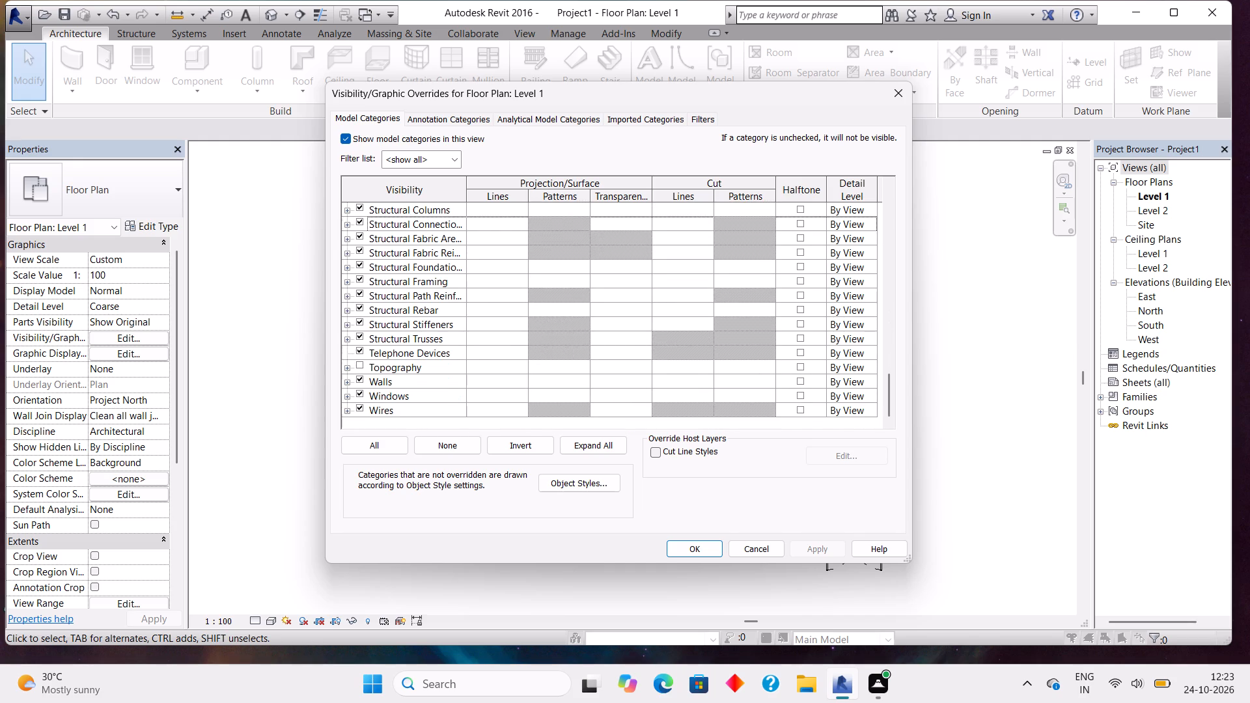
left_click(737, 383)
left_click(740, 379)
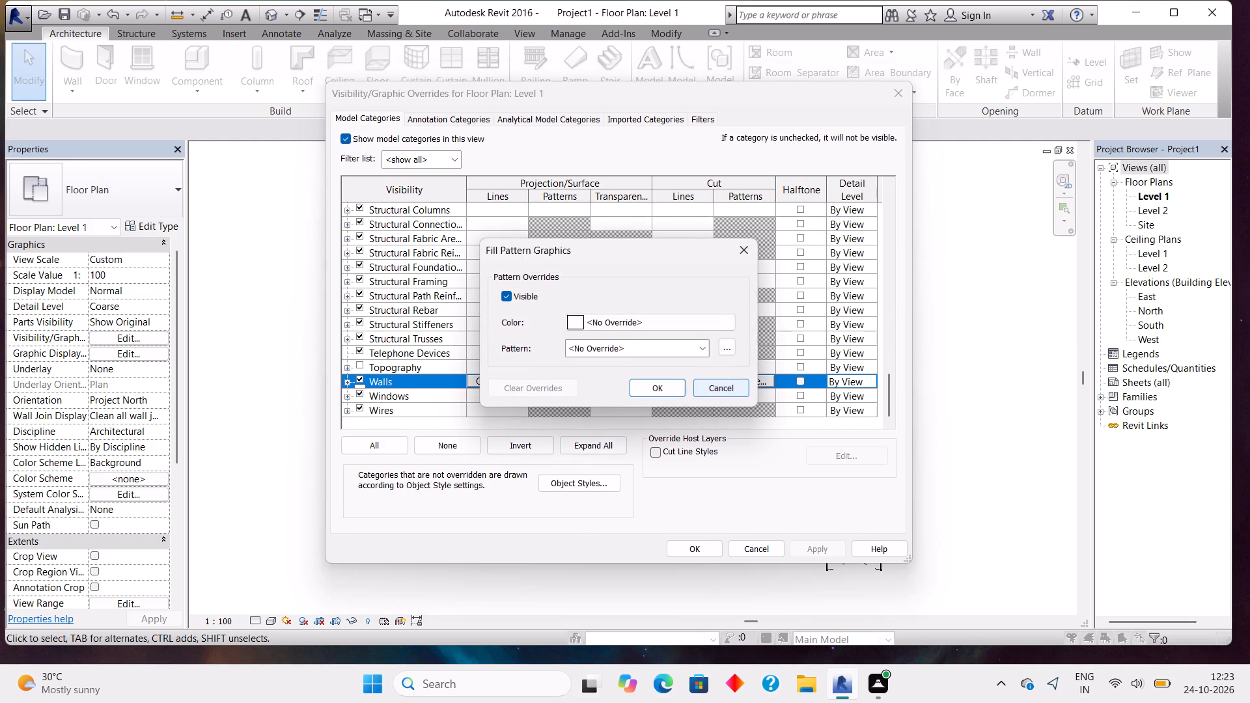
left_click(578, 320)
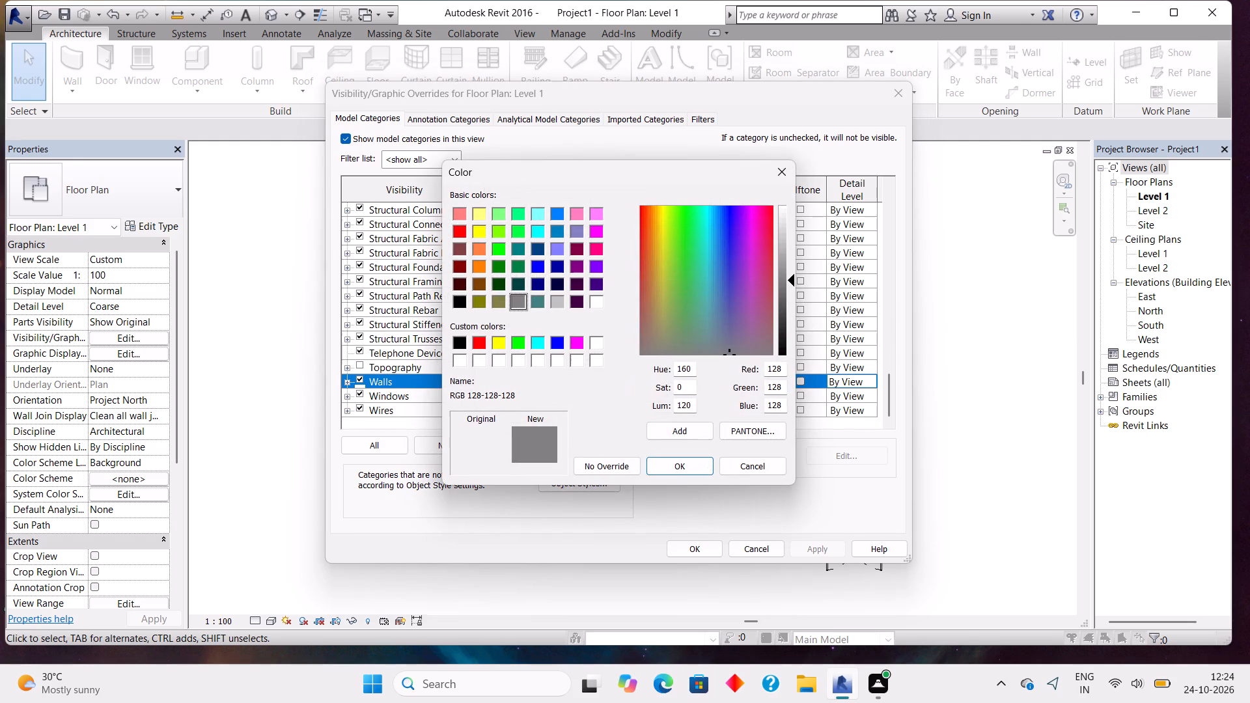
left_click(462, 340)
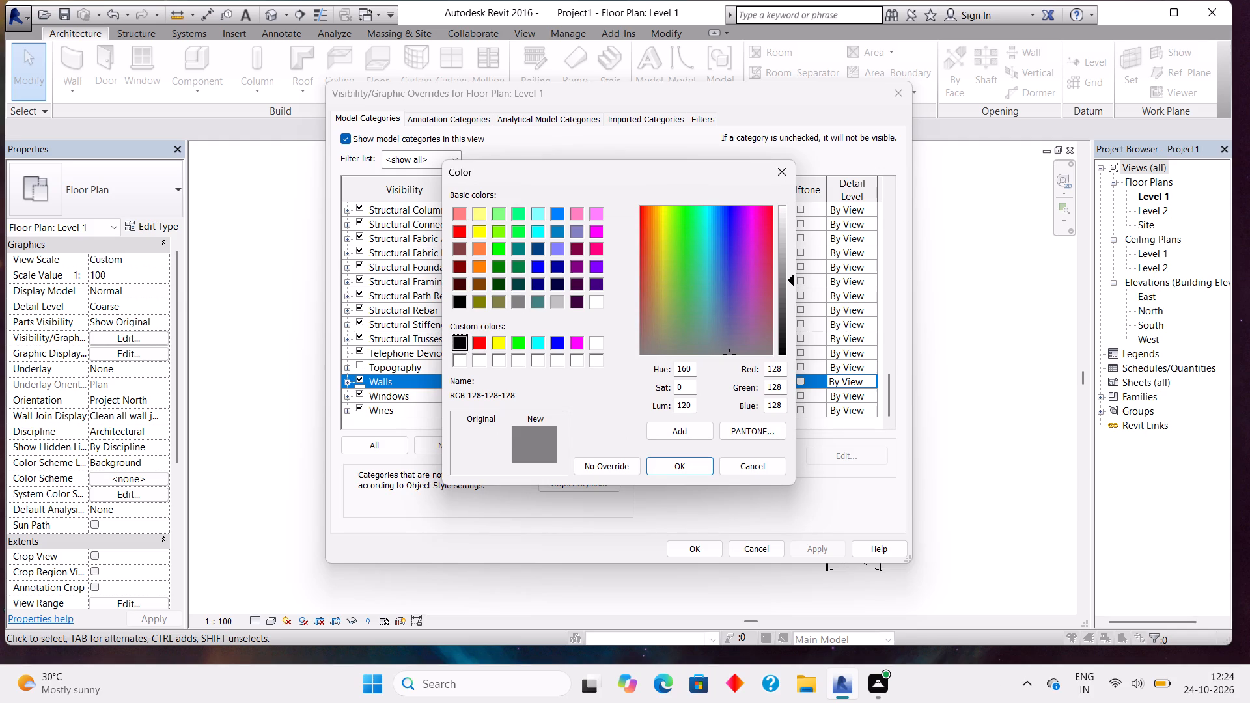
left_click(667, 465)
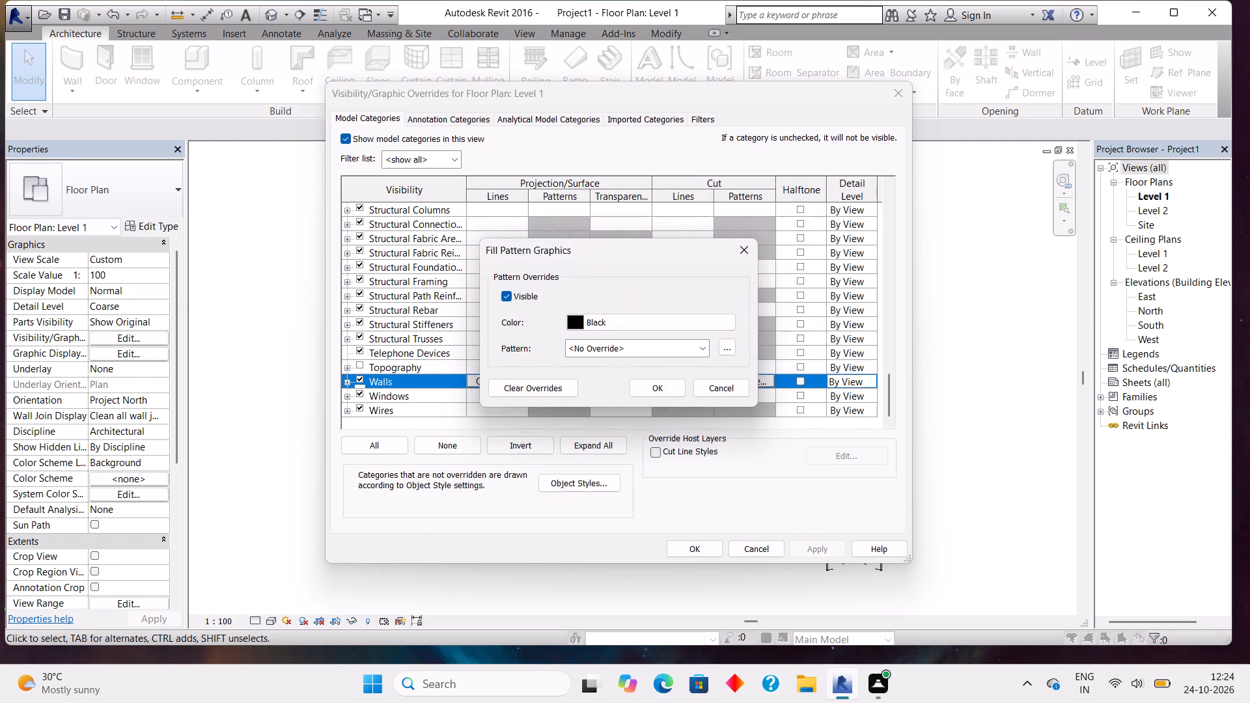
left_click(641, 347)
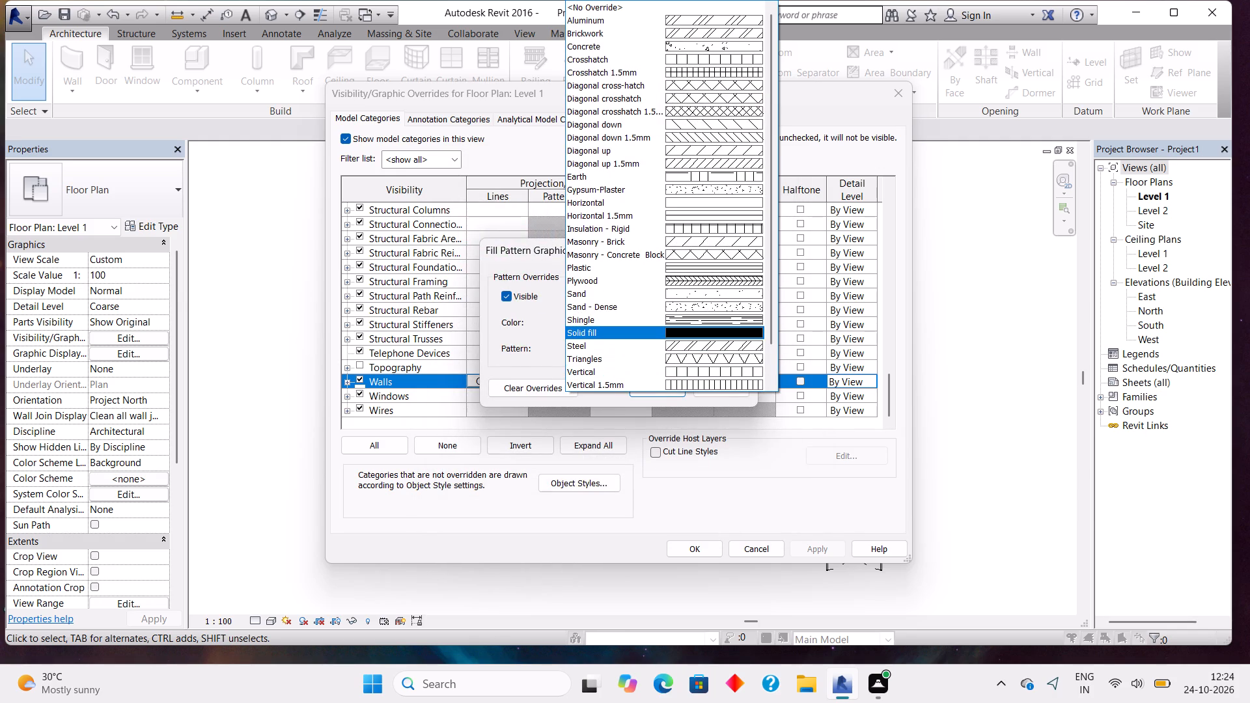
left_click(673, 338)
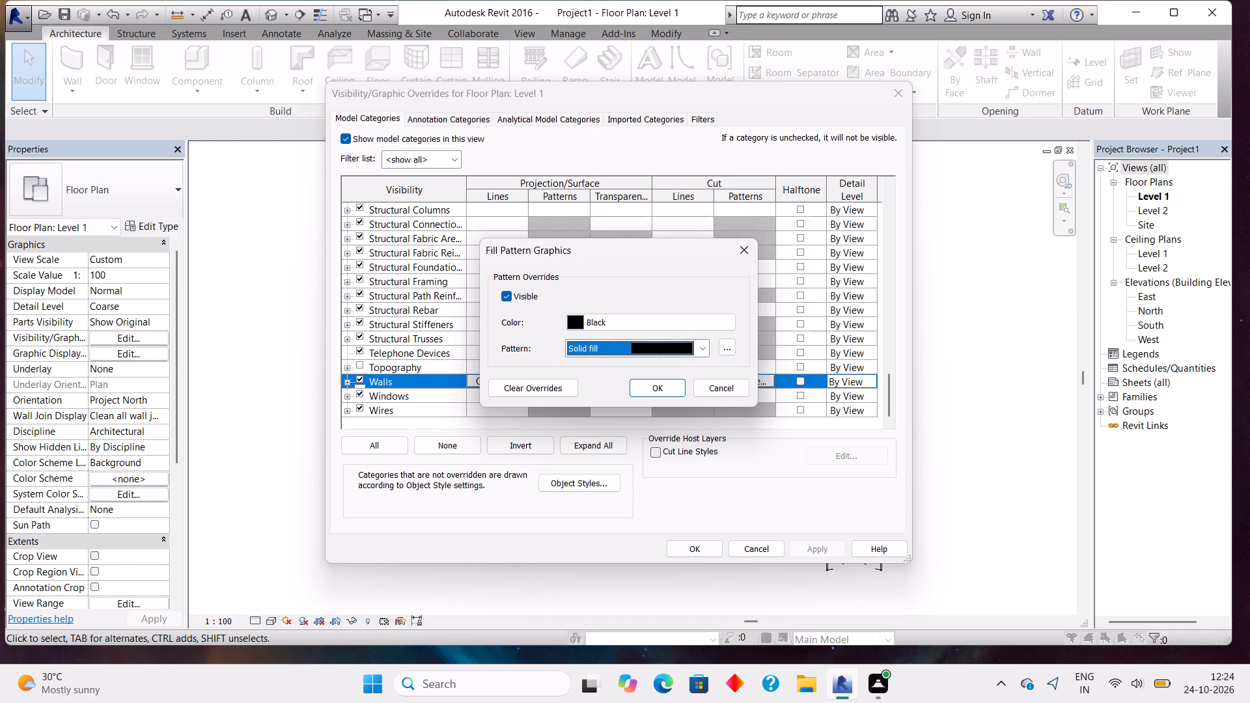
left_click(645, 382)
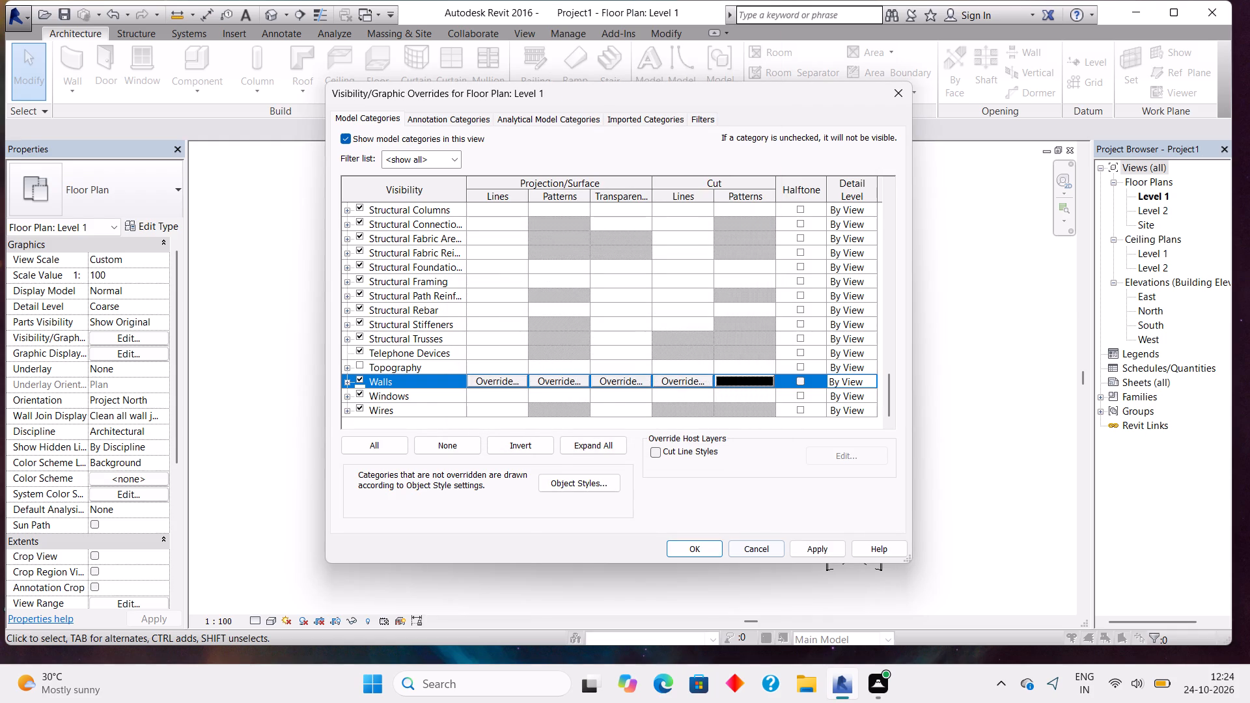
left_click(803, 547)
left_click(701, 549)
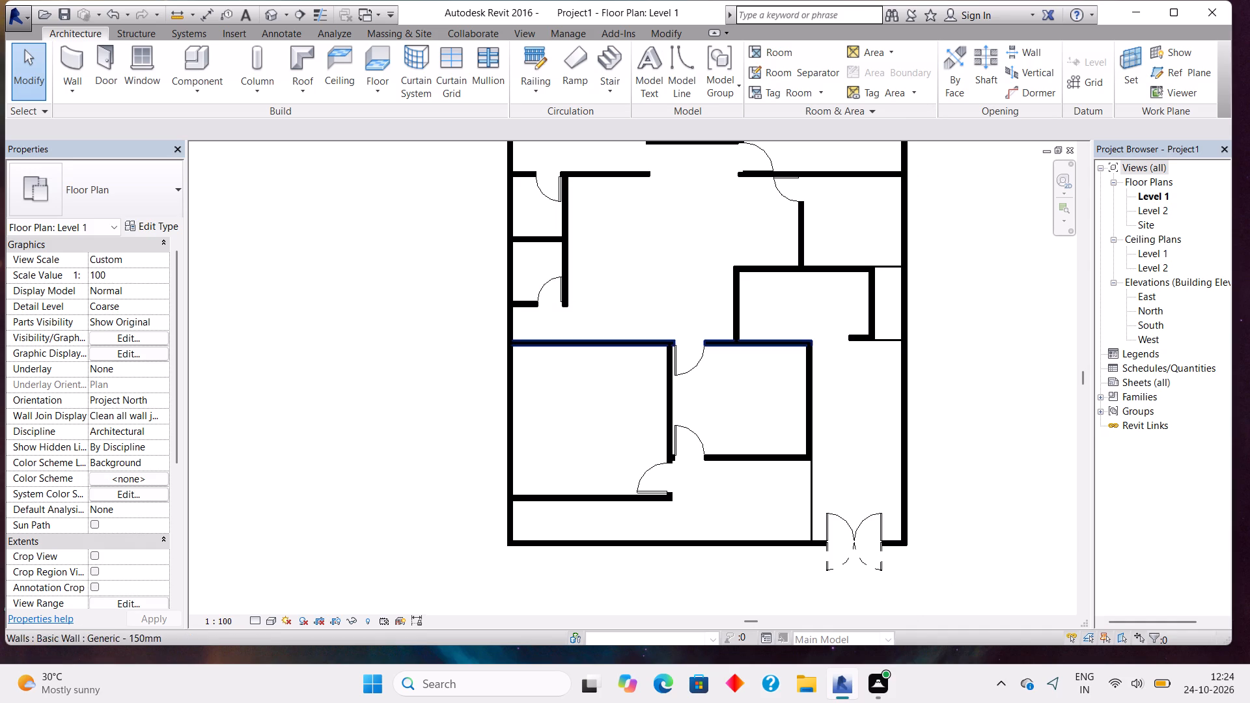
Begin a stair in the small room above the lower middle room with a leftward six-riser run, about 4' 6" long, along its bottom wall.
scroll(755, 322, "down", 1)
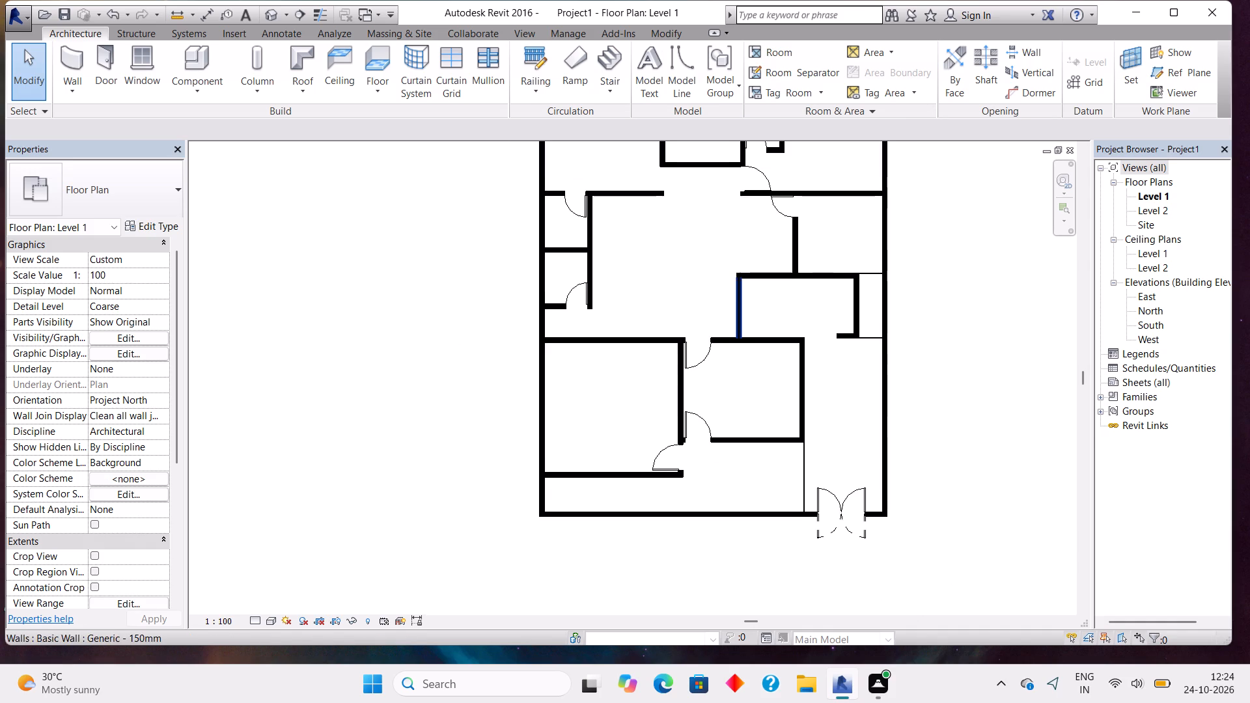
middle_click_drag(741, 286, 735, 293)
middle_click(732, 299)
middle_click_drag(730, 302, 704, 371)
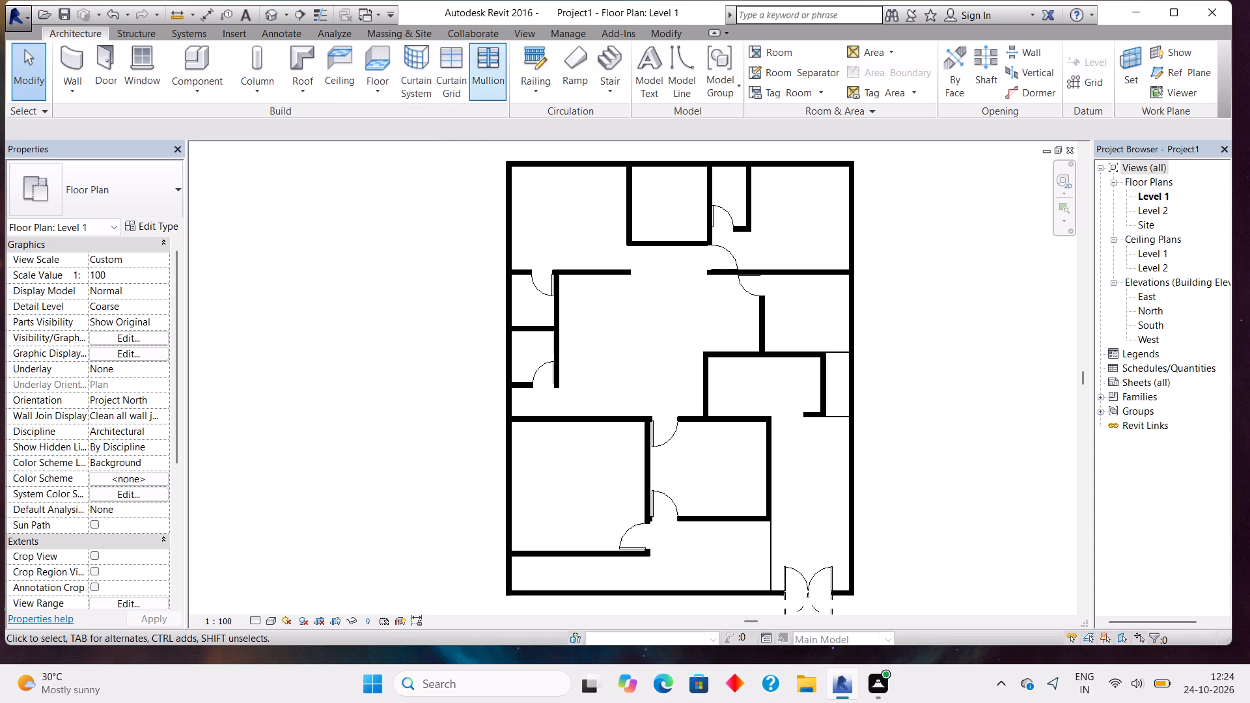
left_click(606, 59)
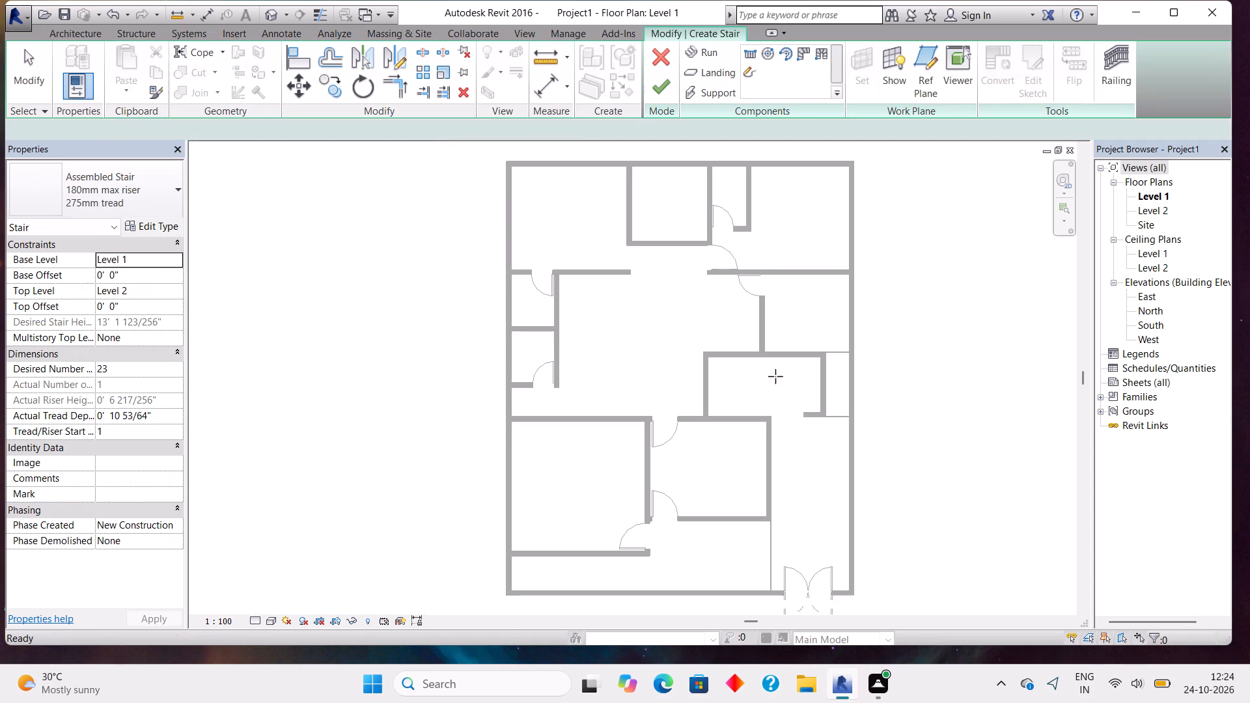
scroll(775, 392, "up", 6)
middle_click_drag(775, 392, 758, 276)
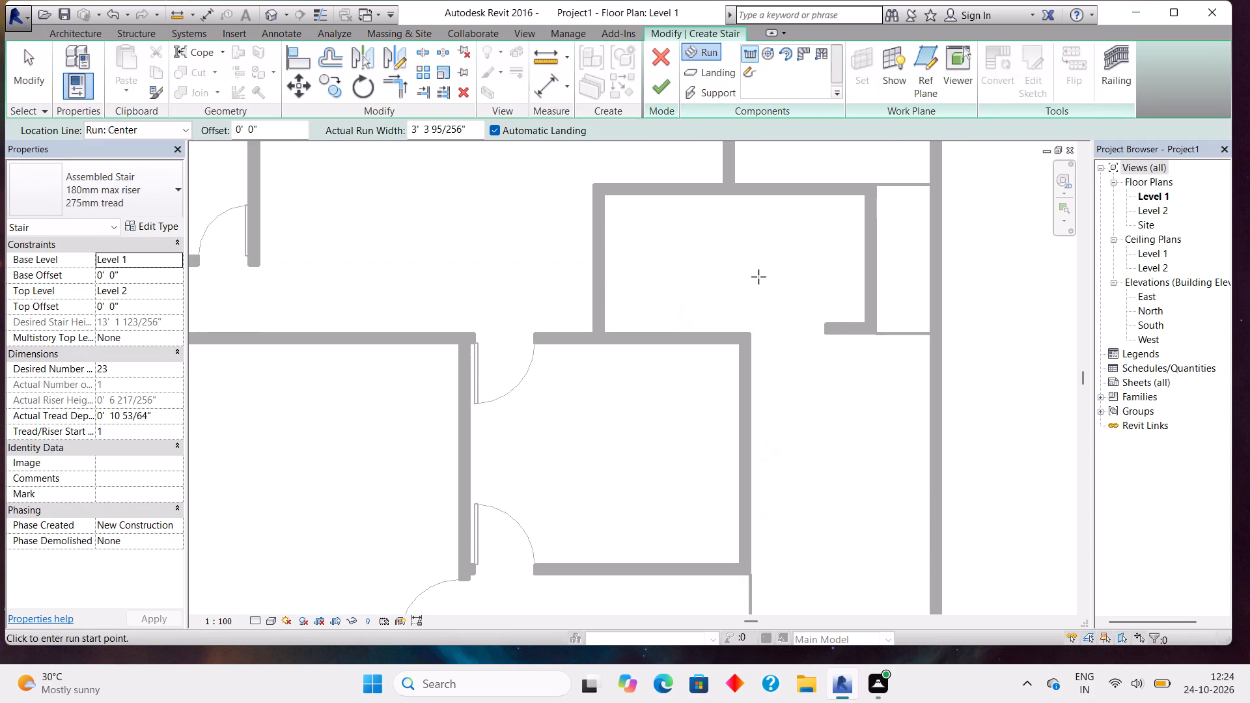
left_click(748, 293)
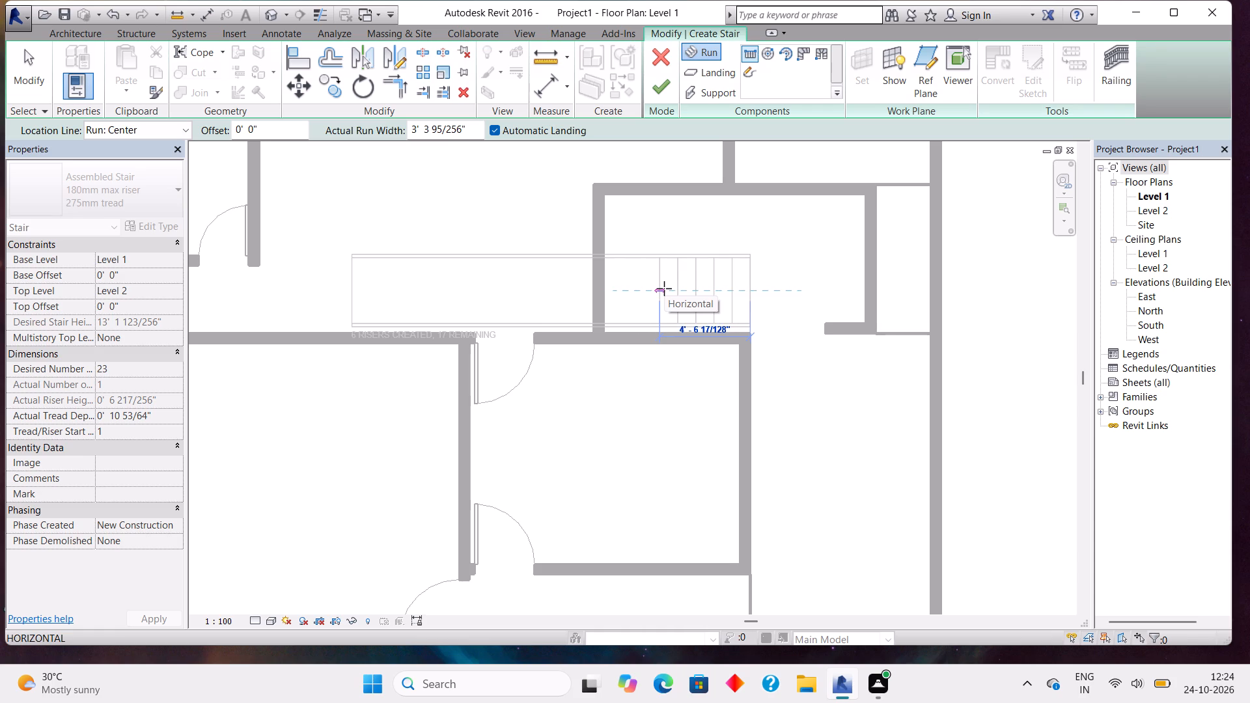
left_click(668, 289)
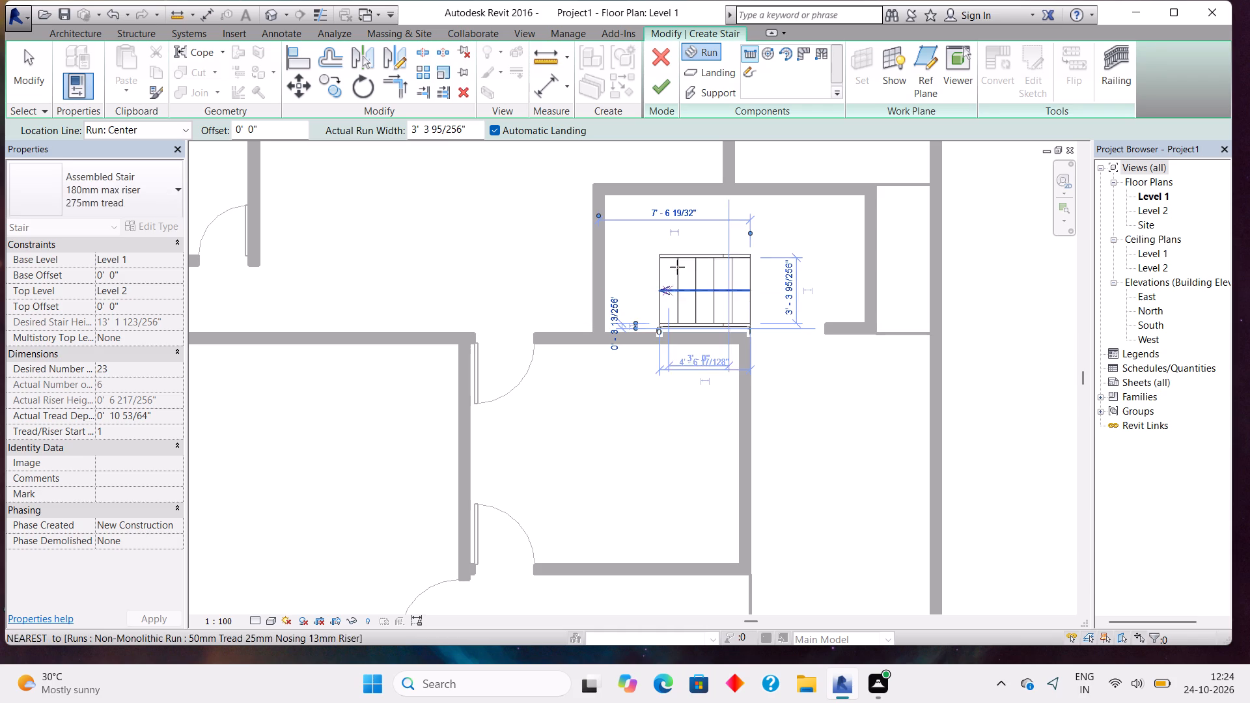
Add a second stair run of nine risers above the first, heading right and about 7' 2" long.
left_click(699, 233)
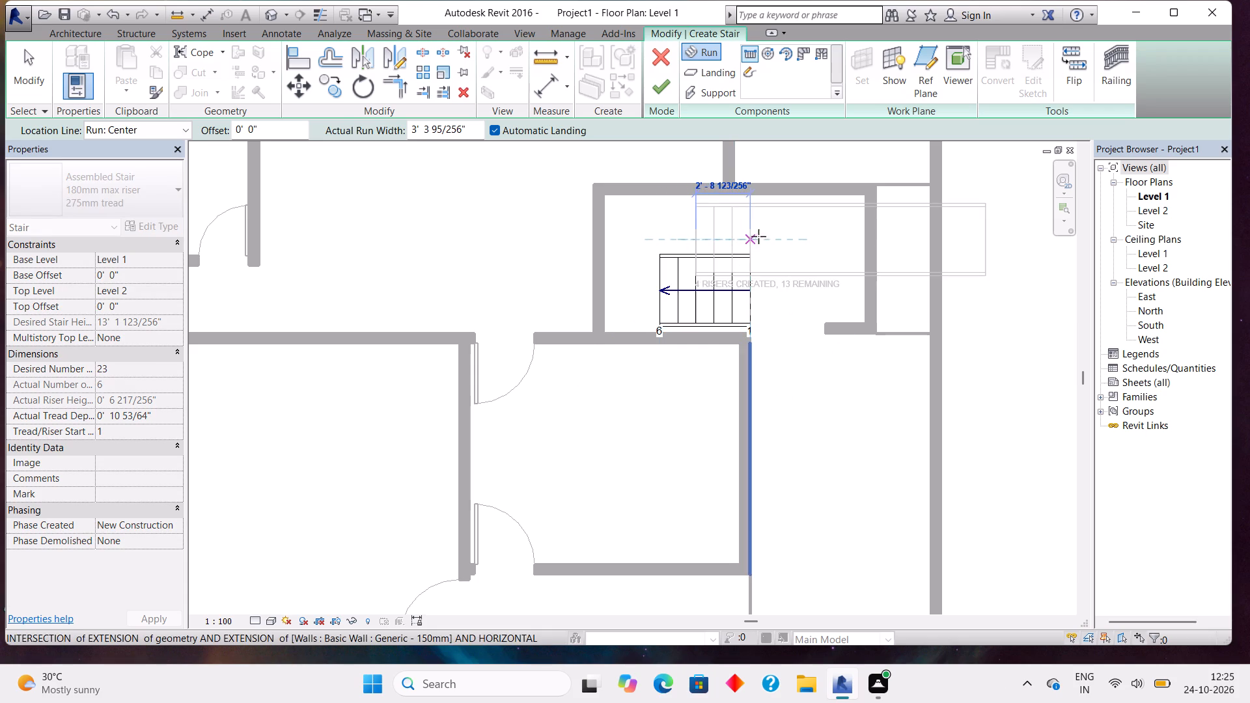
left_click(846, 242)
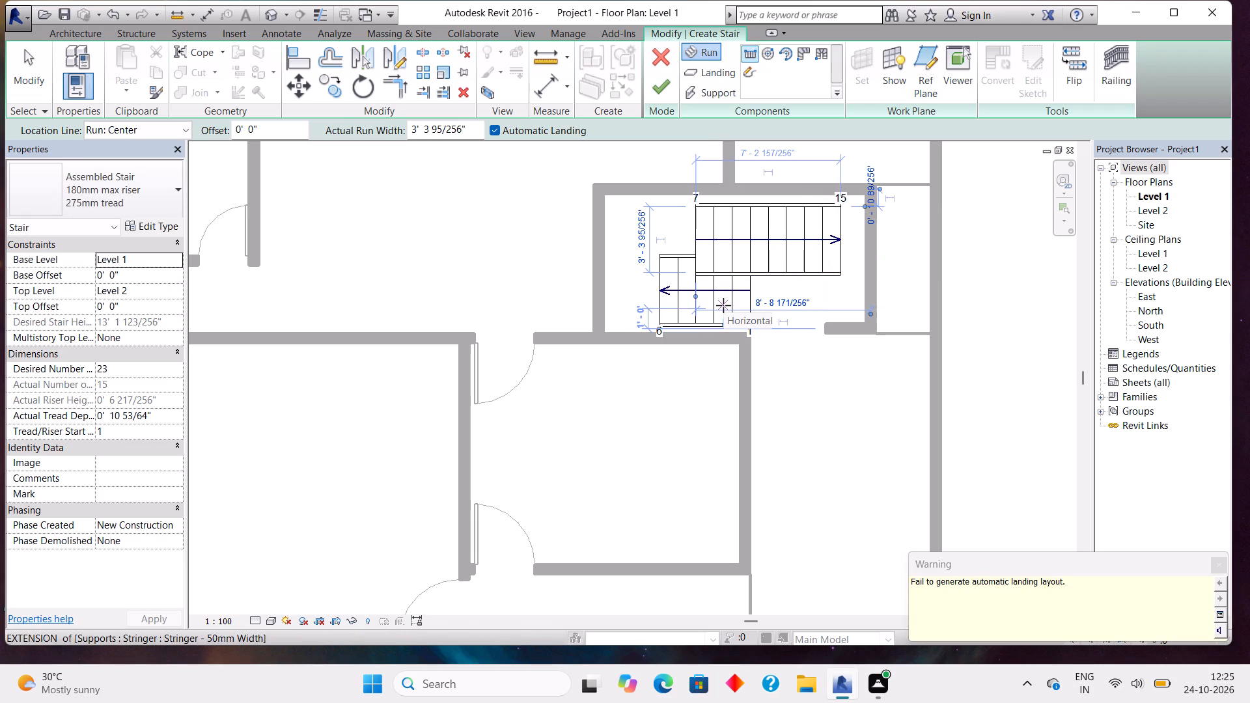
key("Escape")
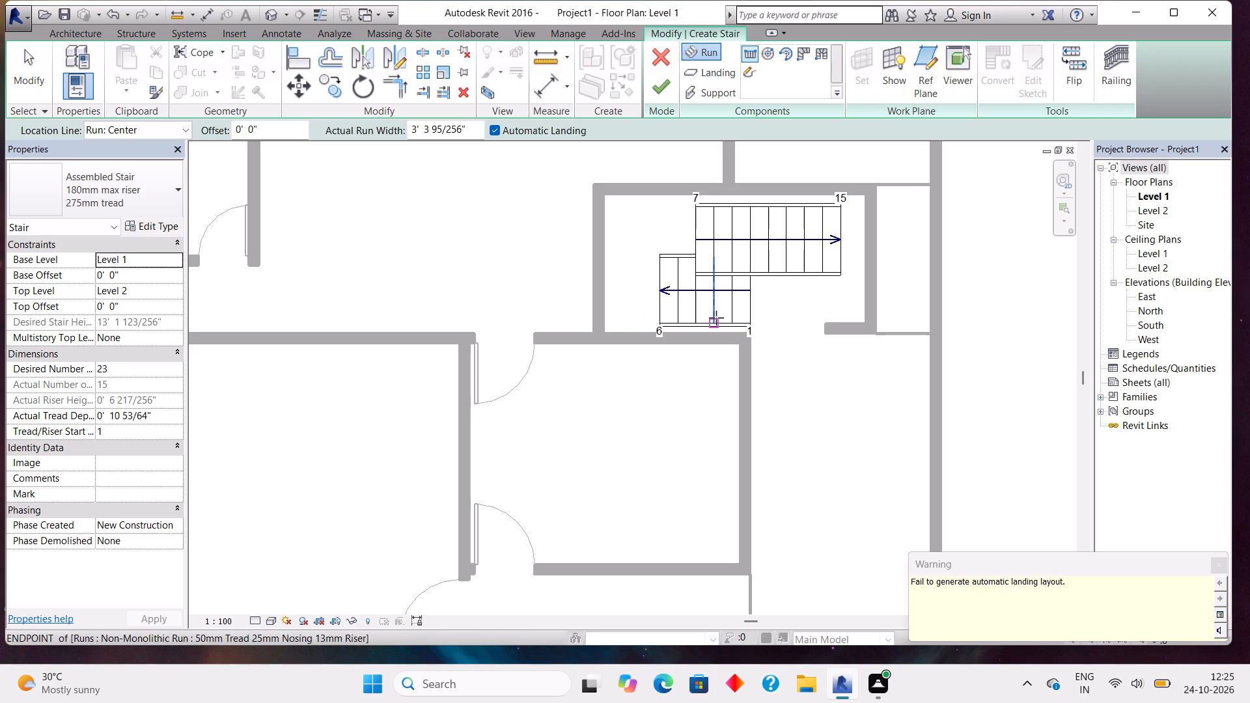
key("Escape")
Nudge the lower run down to the room's bottom wall, and the upper run up to the top wall and slightly left.
left_click(726, 305)
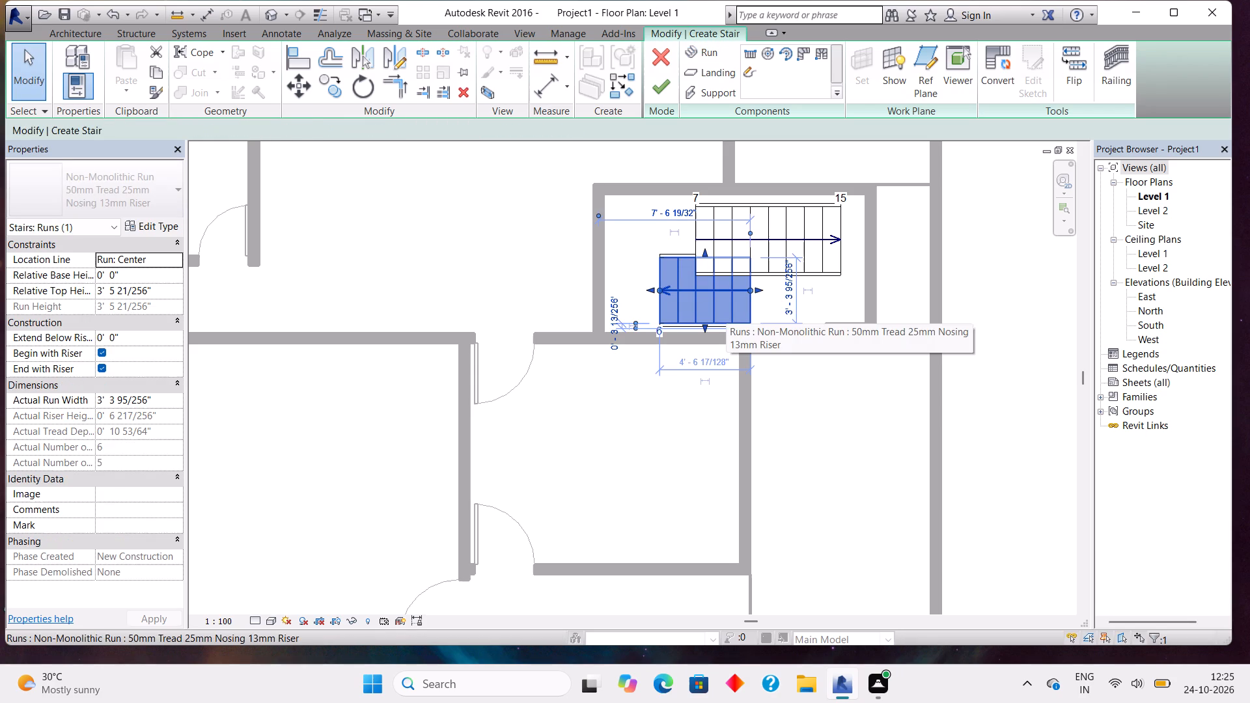
key("Down")
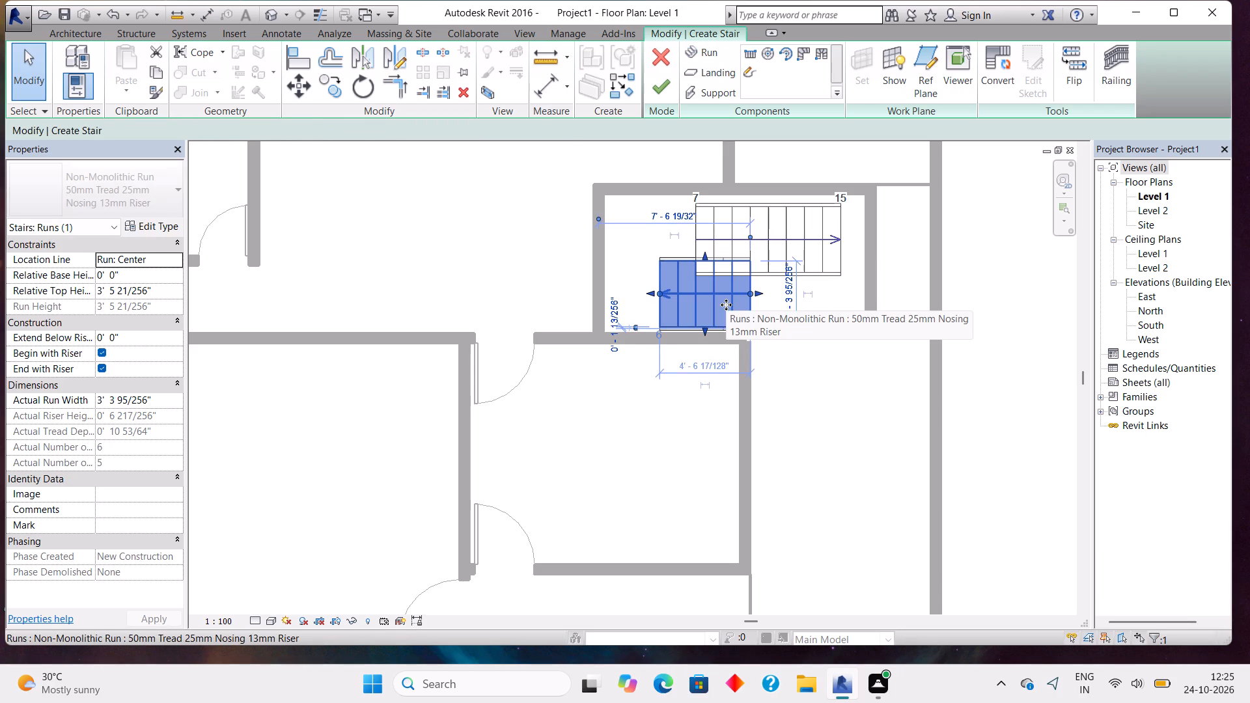
key("Down")
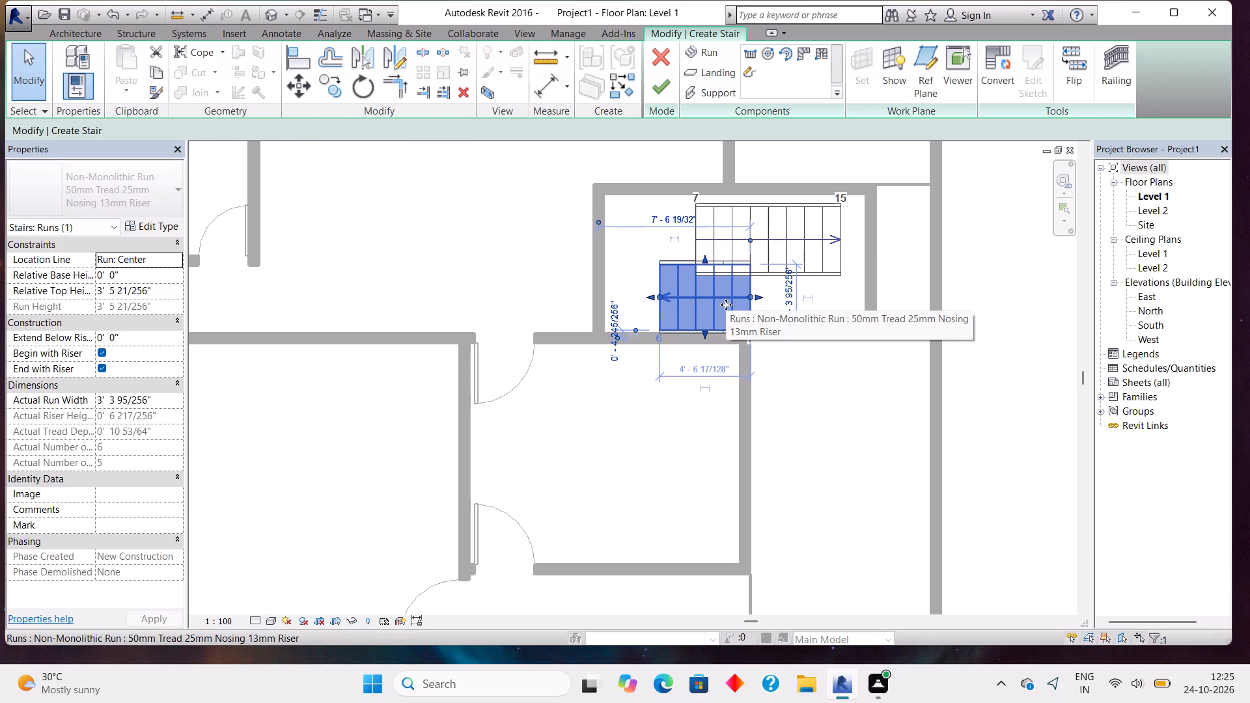
left_click(734, 232)
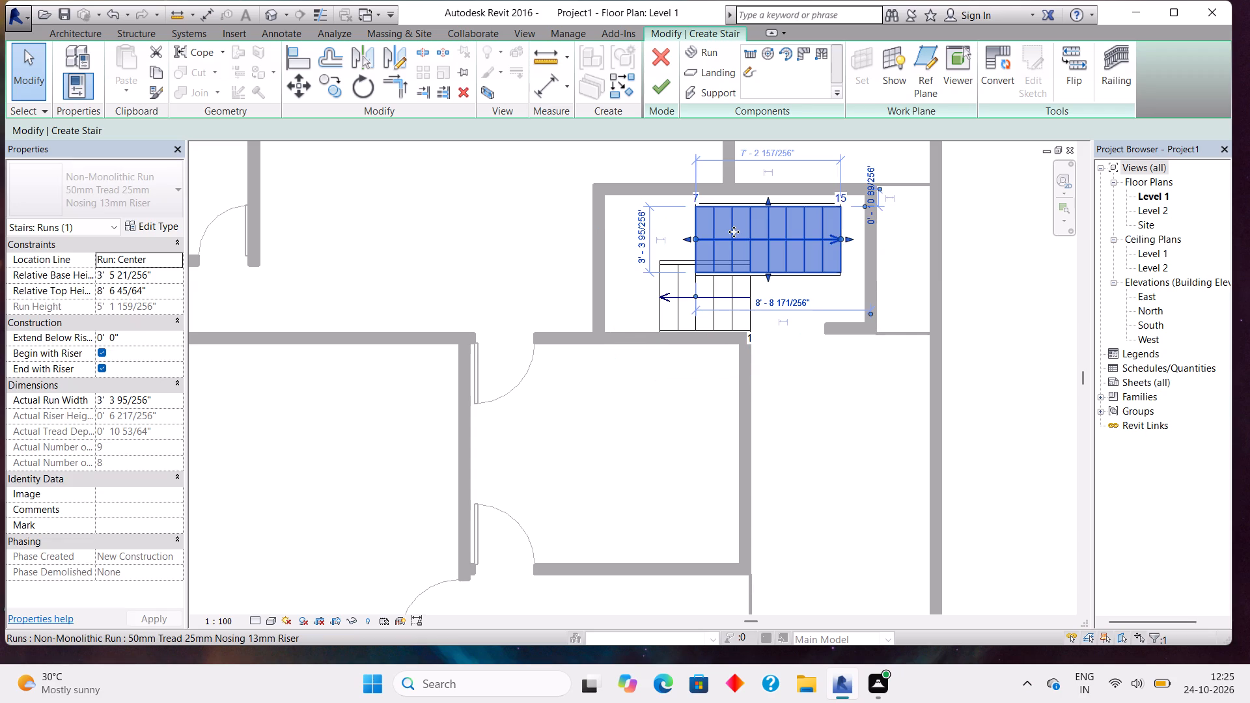
key("Up")
key("Up")
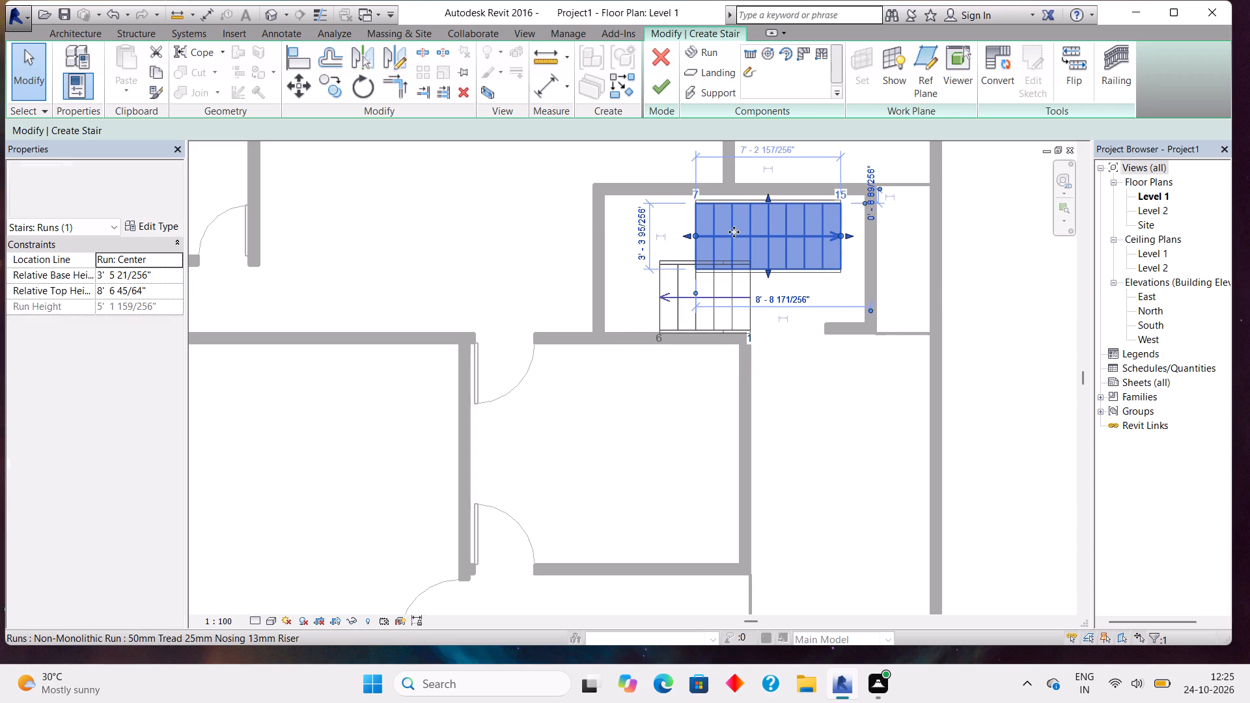
key("Up")
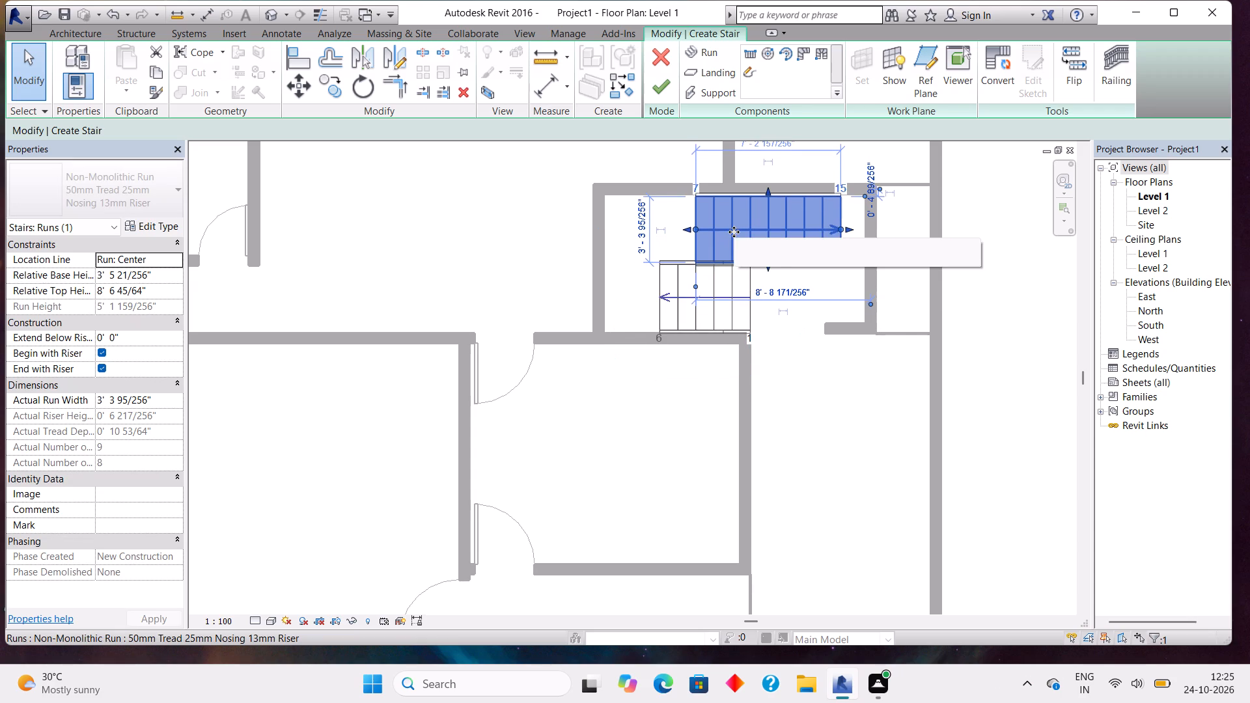
key("Left")
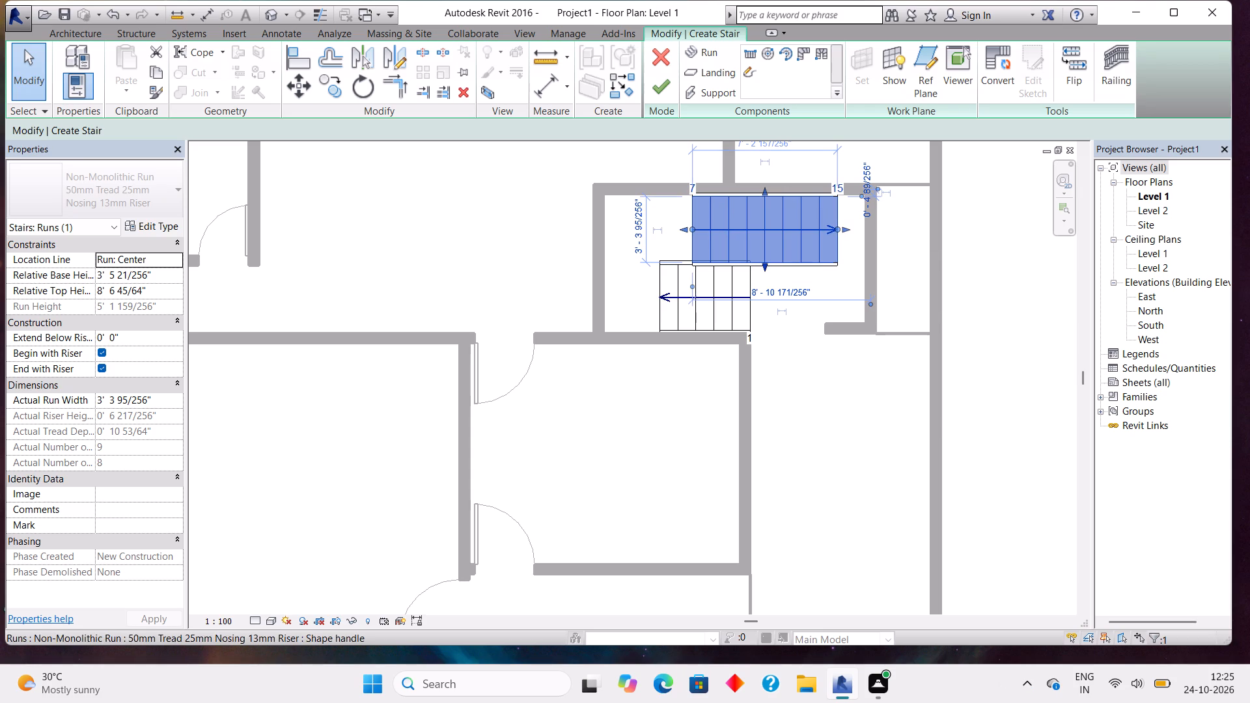
Narrow the upper run to about 2' 8" wide by pulling in its lower edge, away from the lower run.
left_click_drag(764, 263, 764, 253)
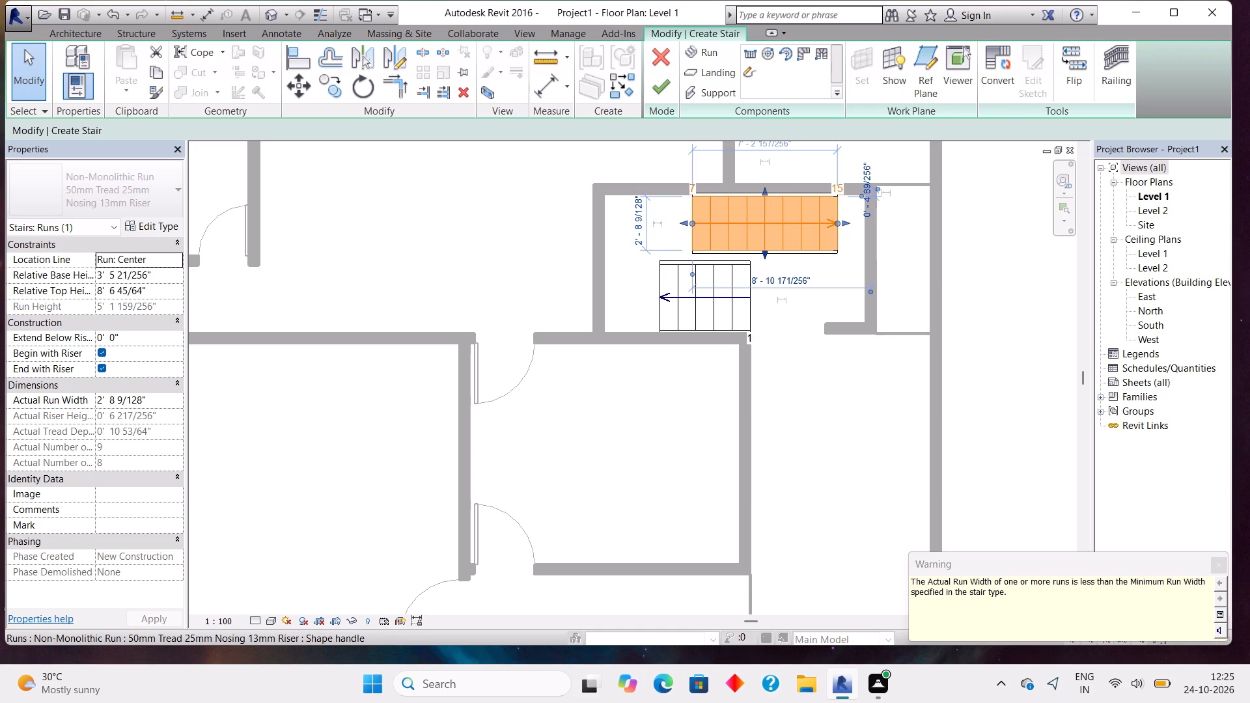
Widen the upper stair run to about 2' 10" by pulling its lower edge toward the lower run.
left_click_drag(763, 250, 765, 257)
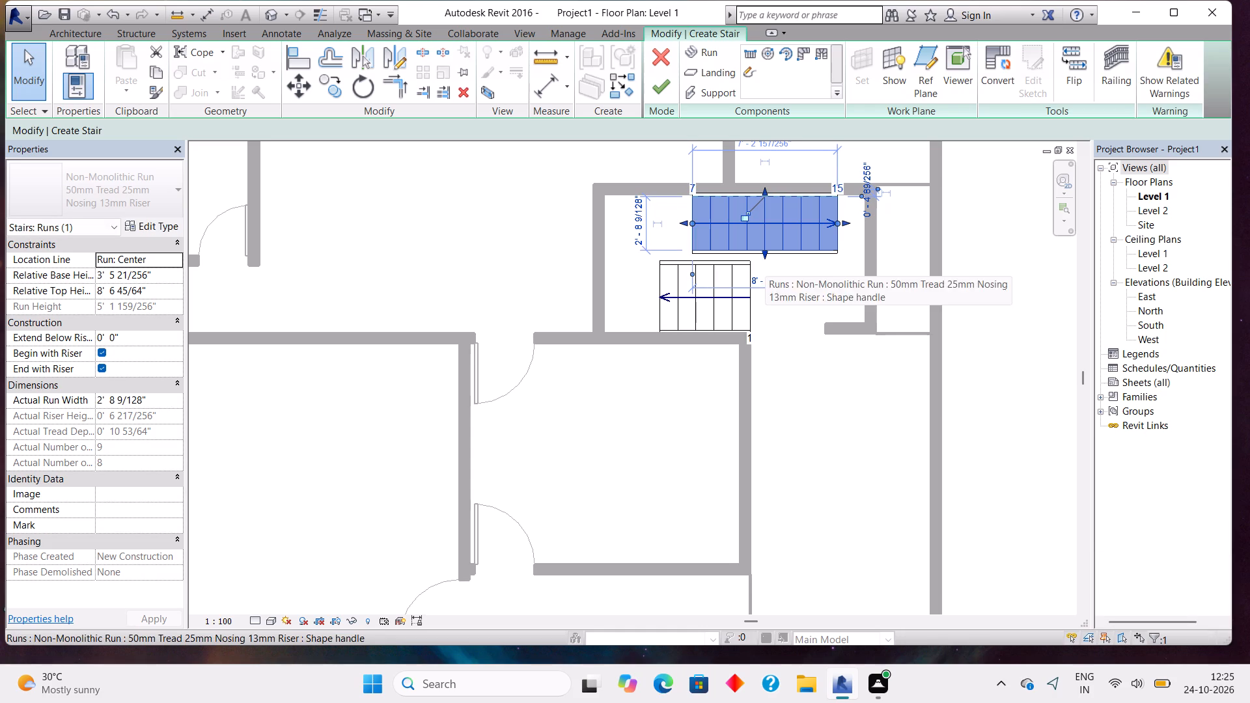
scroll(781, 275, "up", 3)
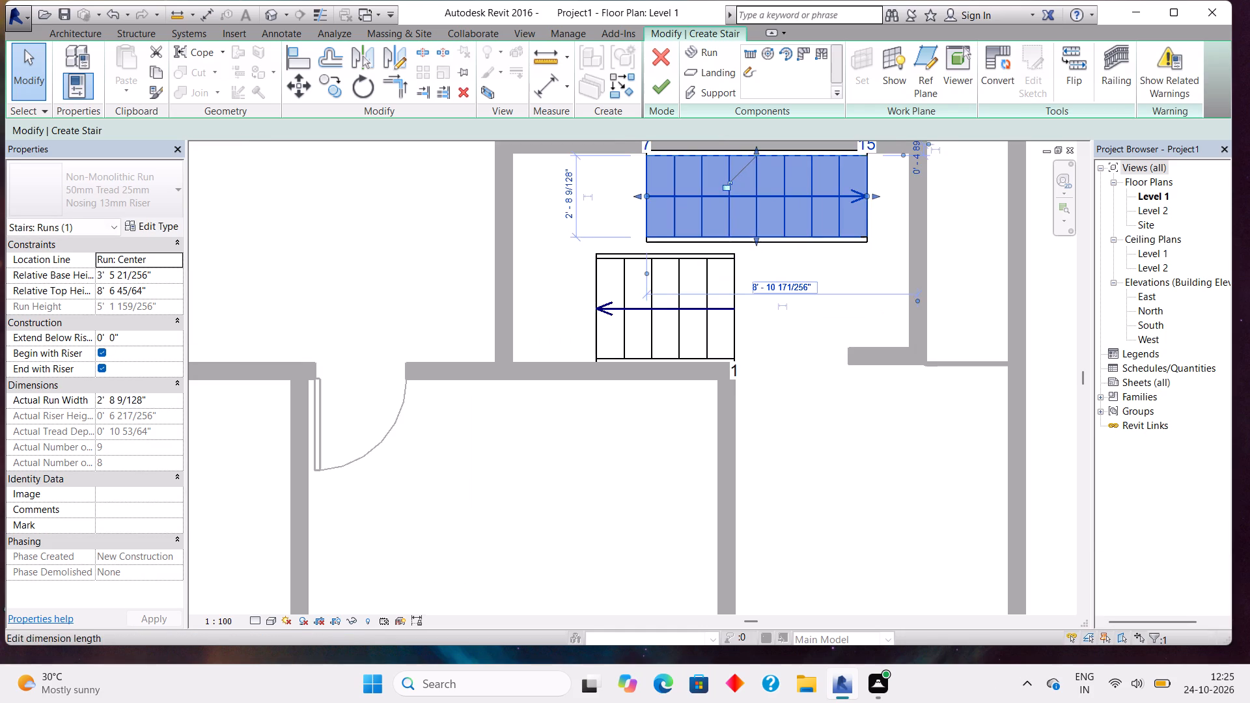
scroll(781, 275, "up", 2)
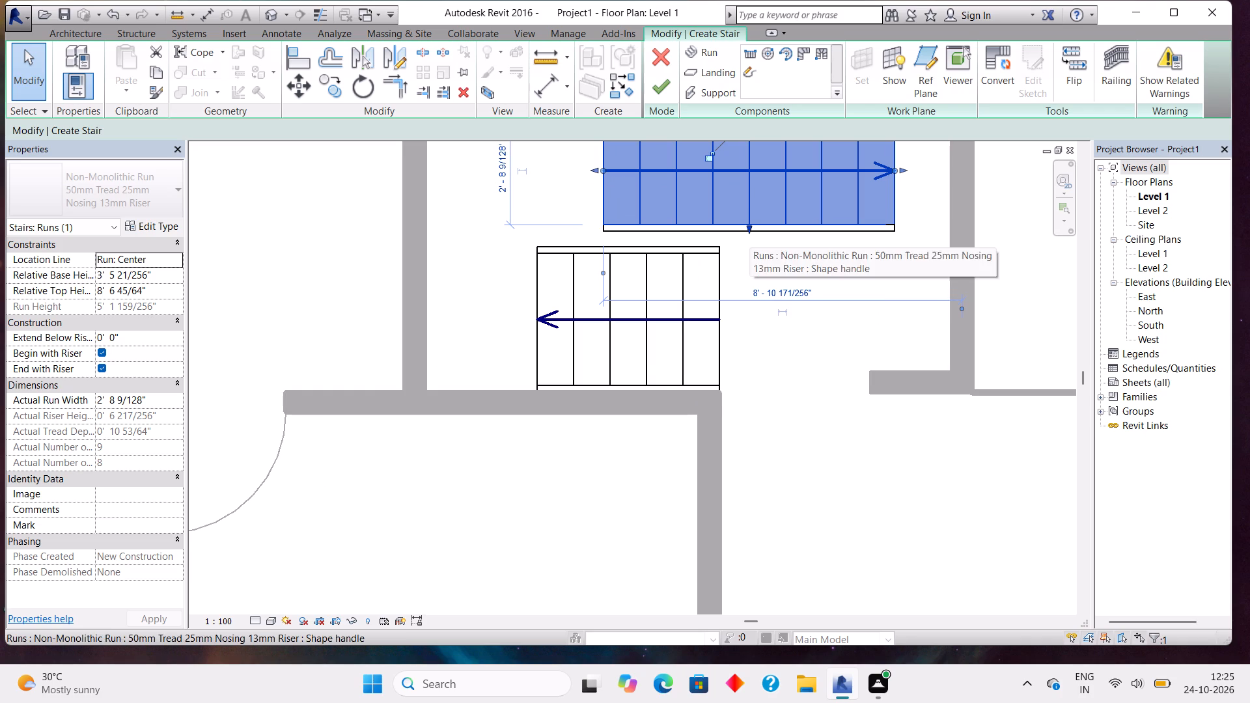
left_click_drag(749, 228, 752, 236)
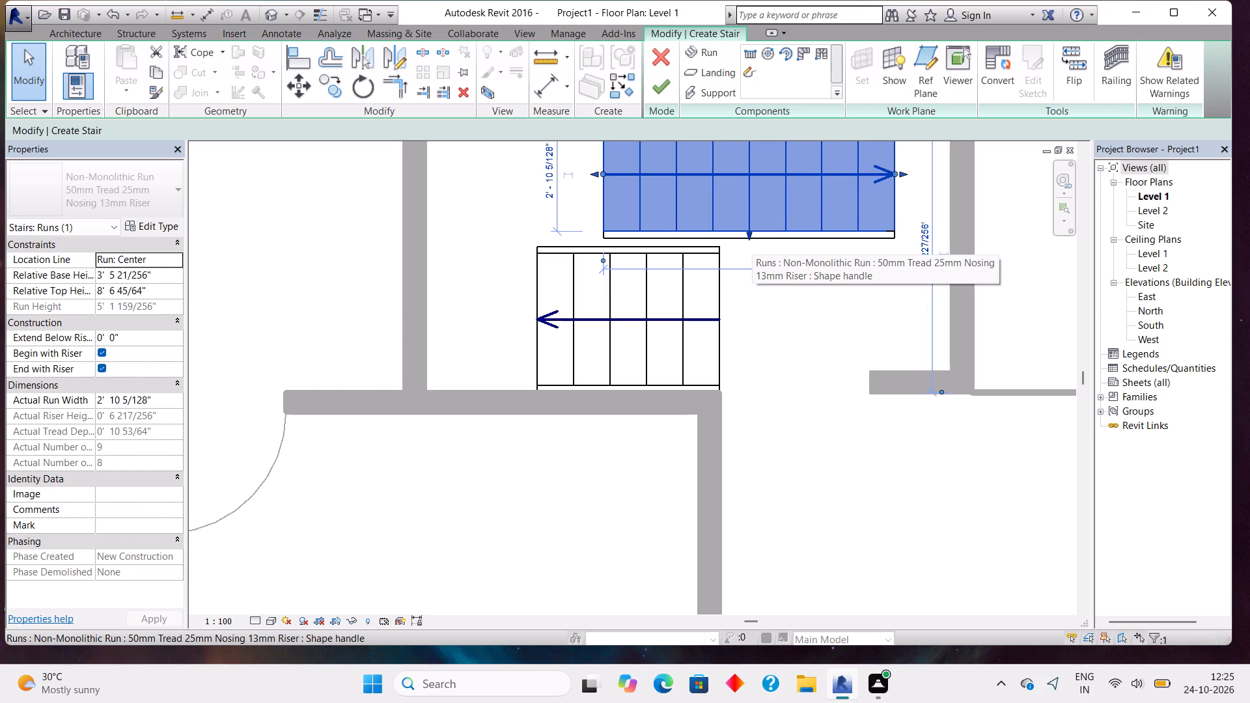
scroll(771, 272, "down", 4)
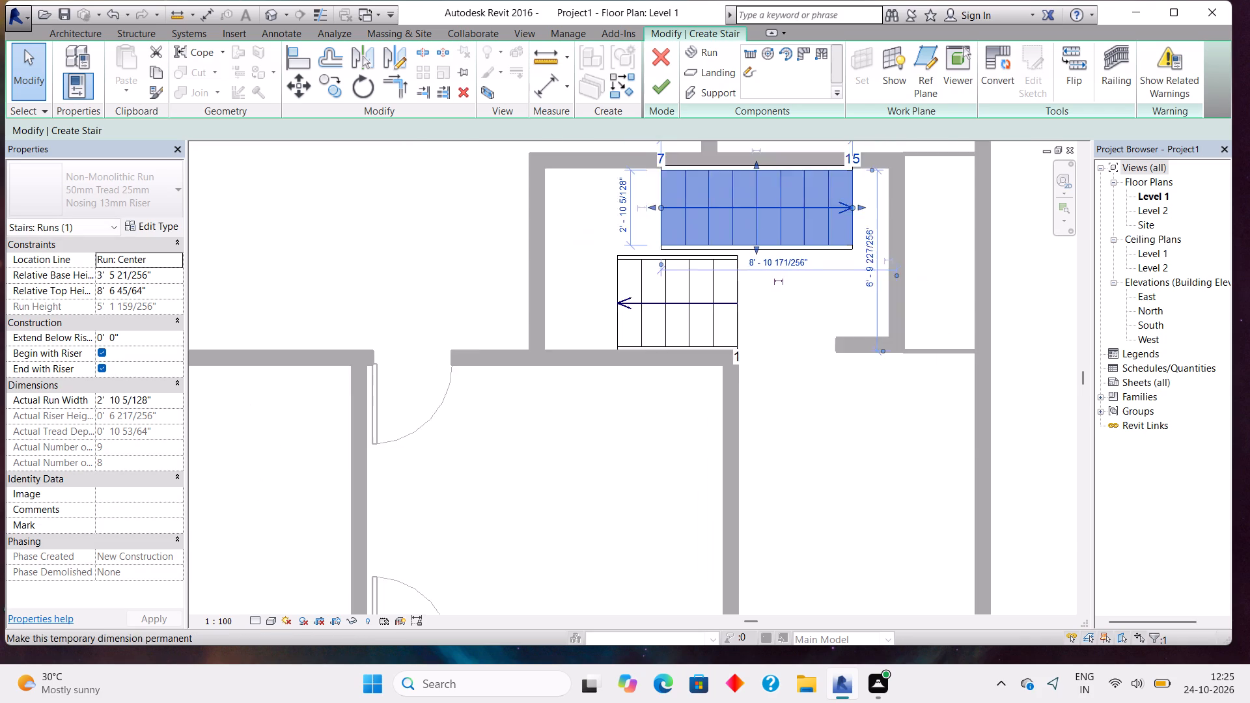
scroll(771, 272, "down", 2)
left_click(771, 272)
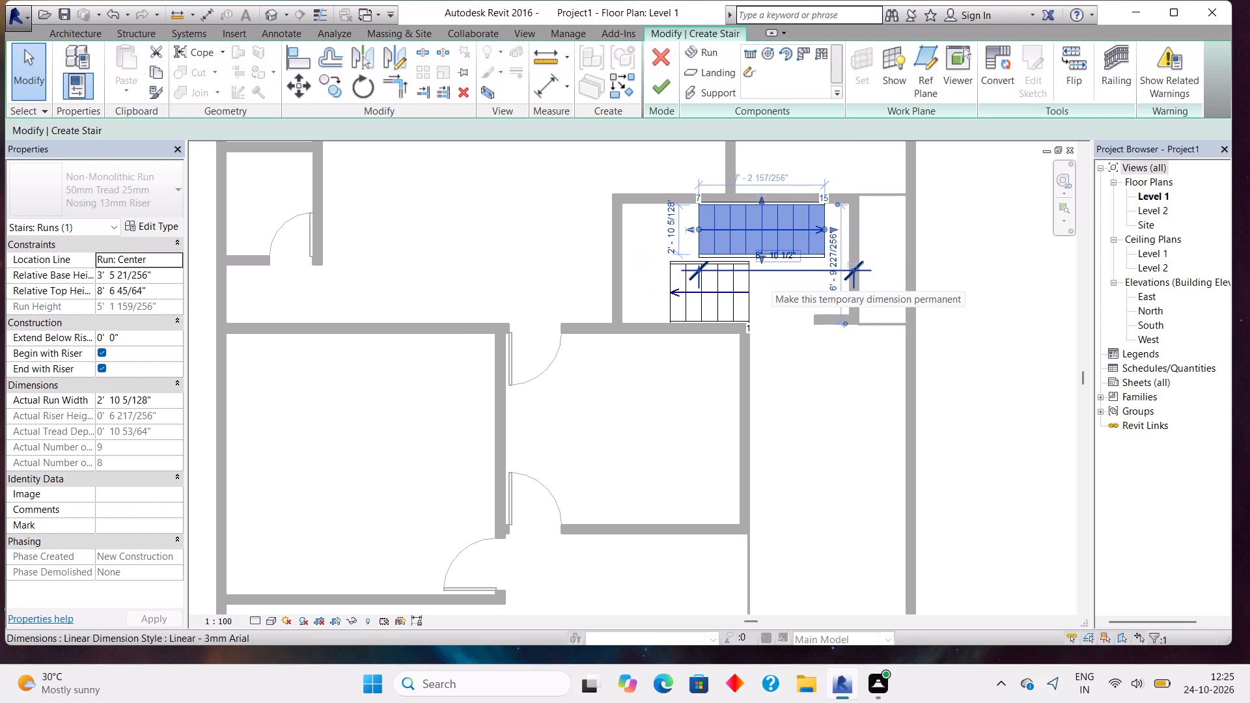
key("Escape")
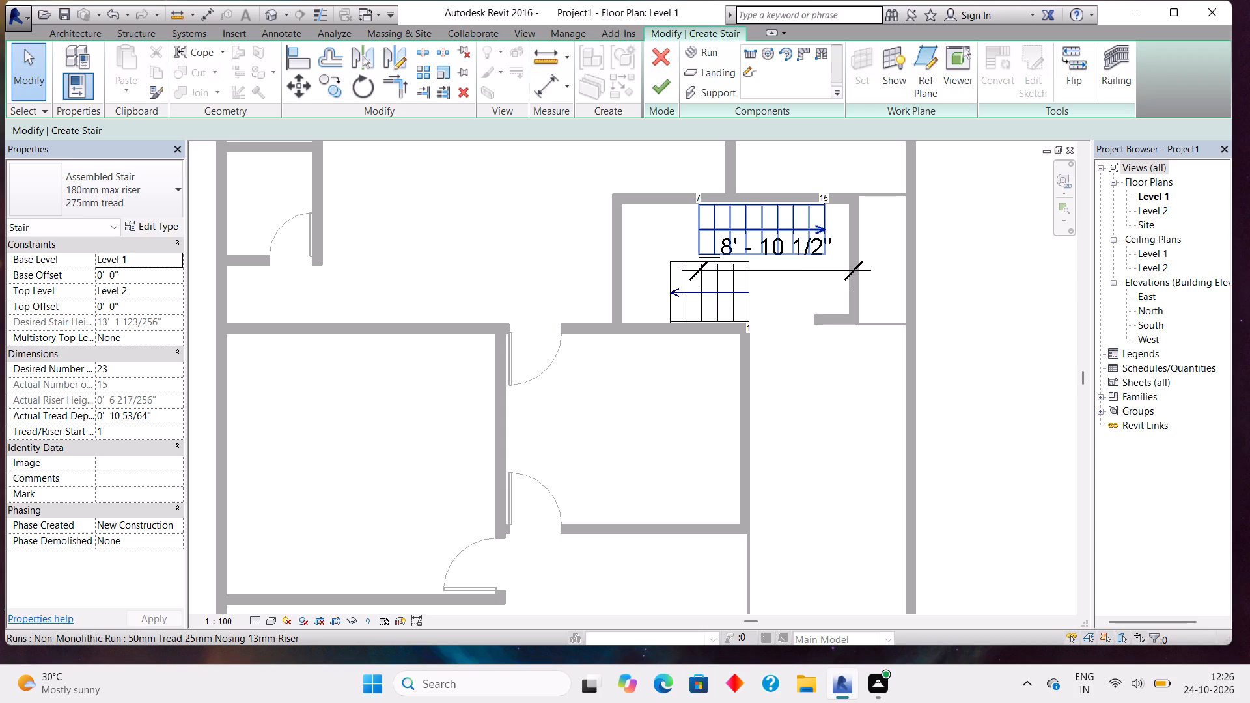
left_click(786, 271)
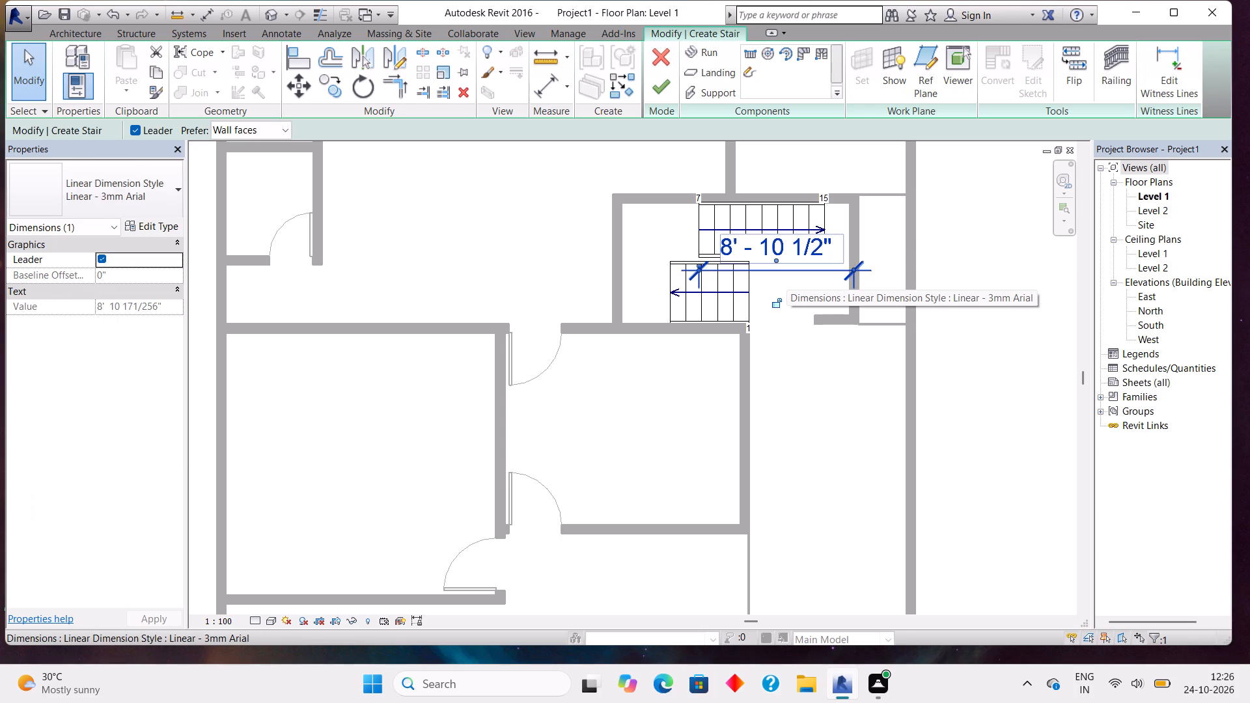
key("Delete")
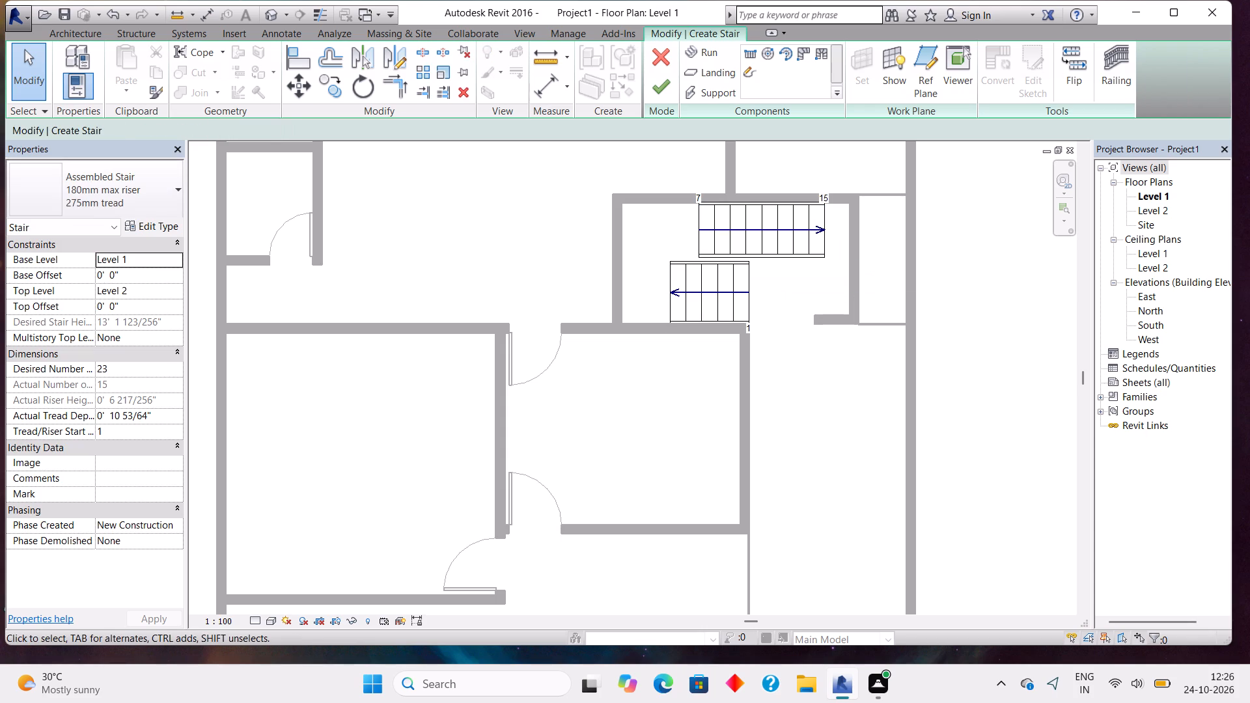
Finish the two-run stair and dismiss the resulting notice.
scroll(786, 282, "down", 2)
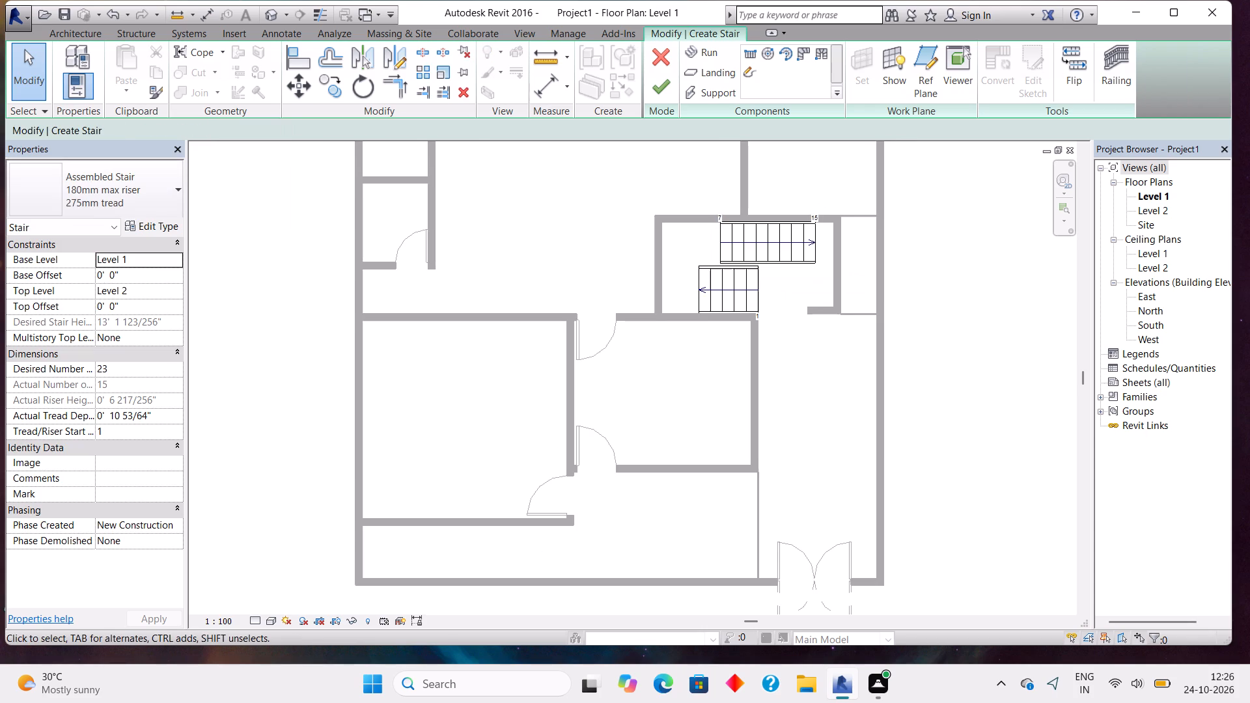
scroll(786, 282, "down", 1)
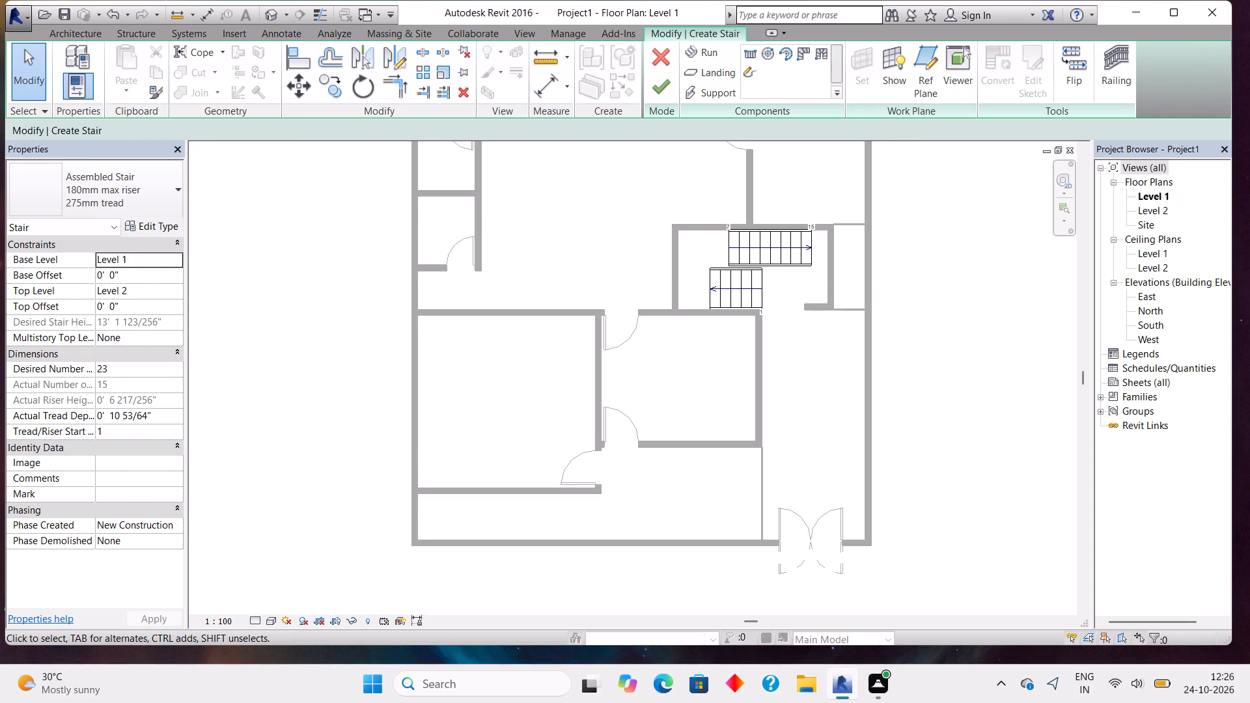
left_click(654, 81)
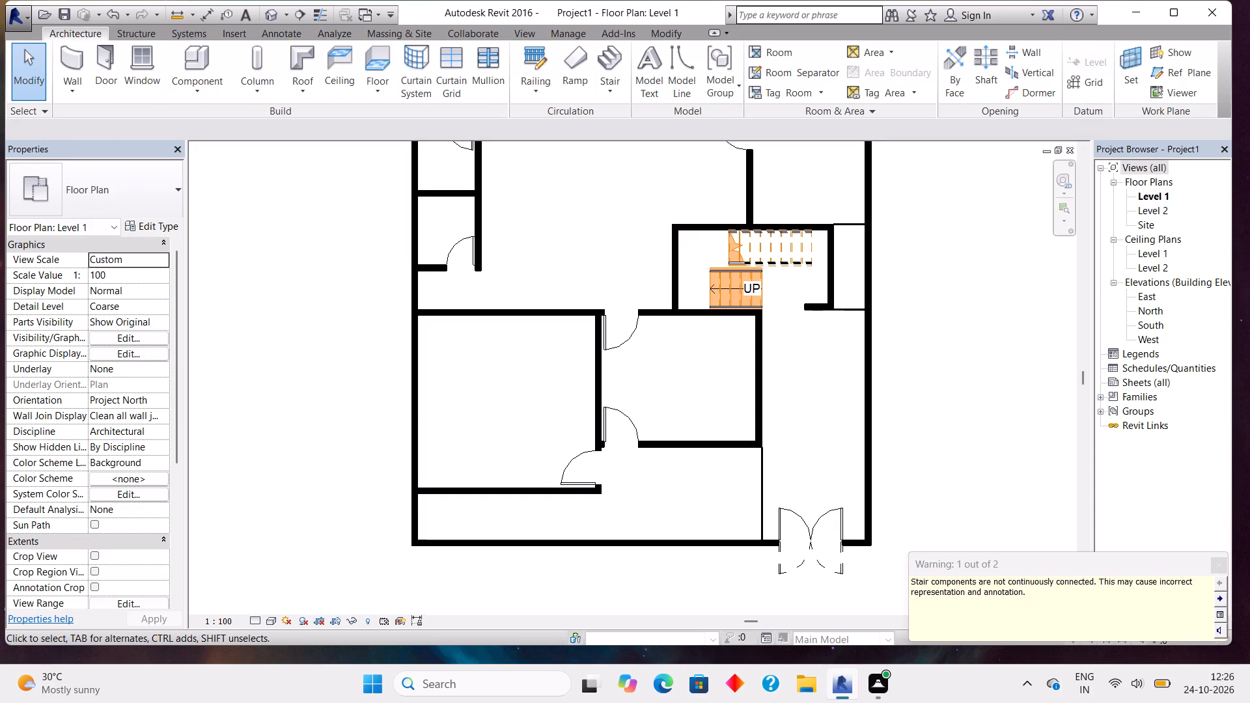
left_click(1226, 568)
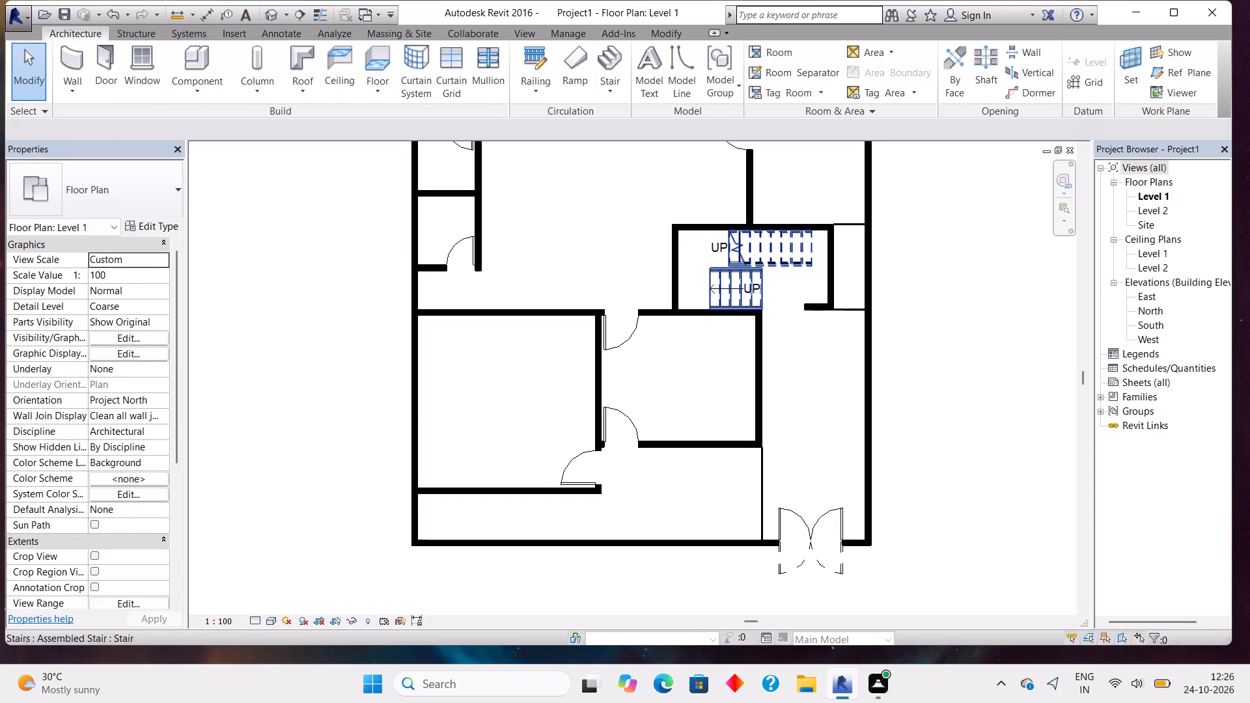
Delete the whole two-run stair from the small room above the lower middle room.
left_click(762, 237)
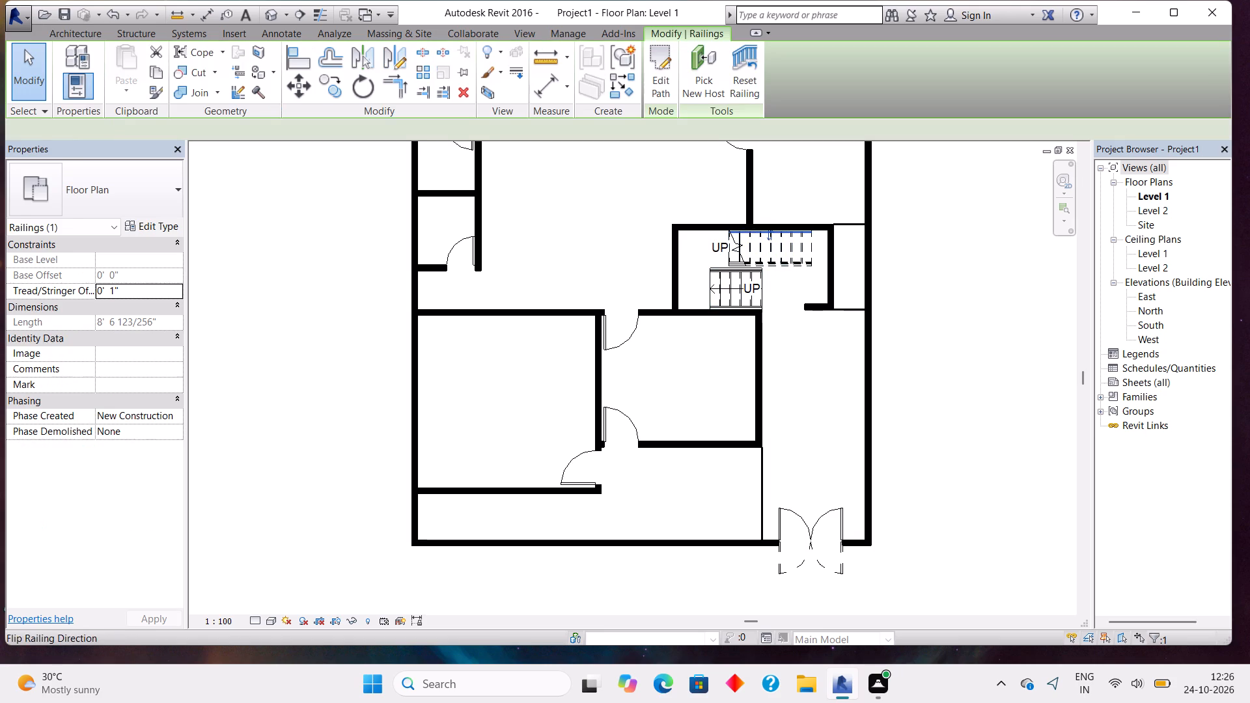
left_click(764, 250)
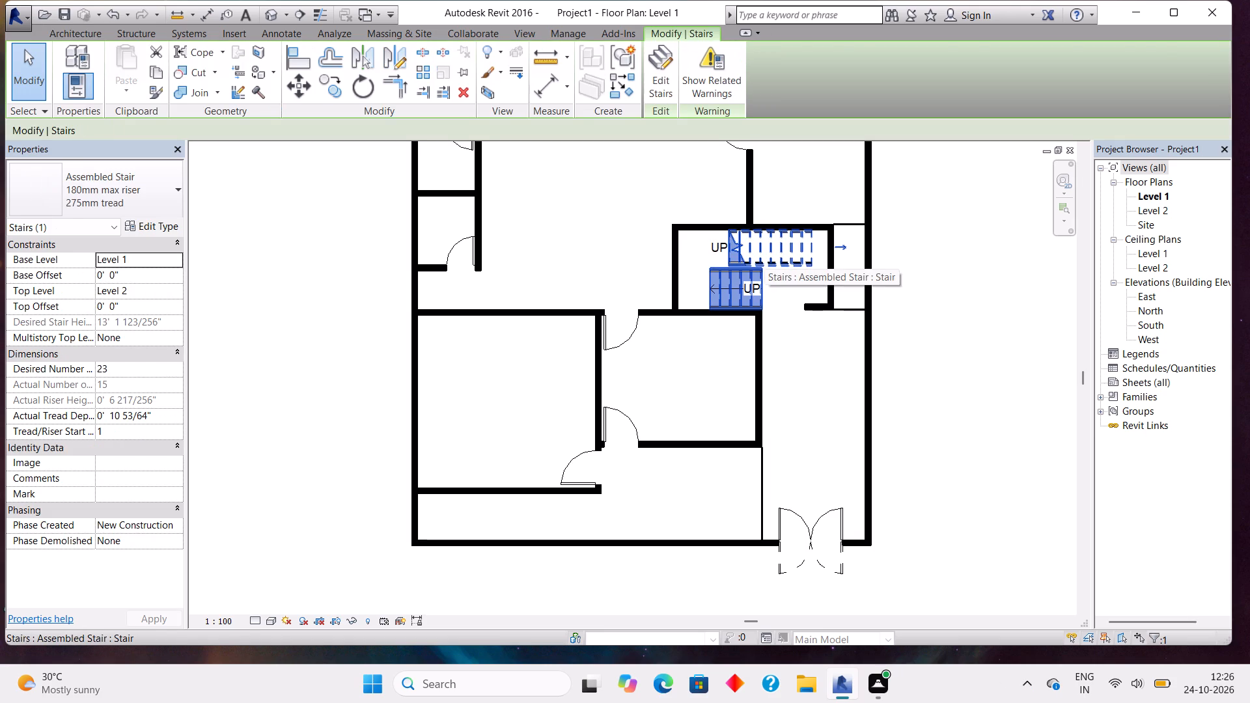
key("Delete")
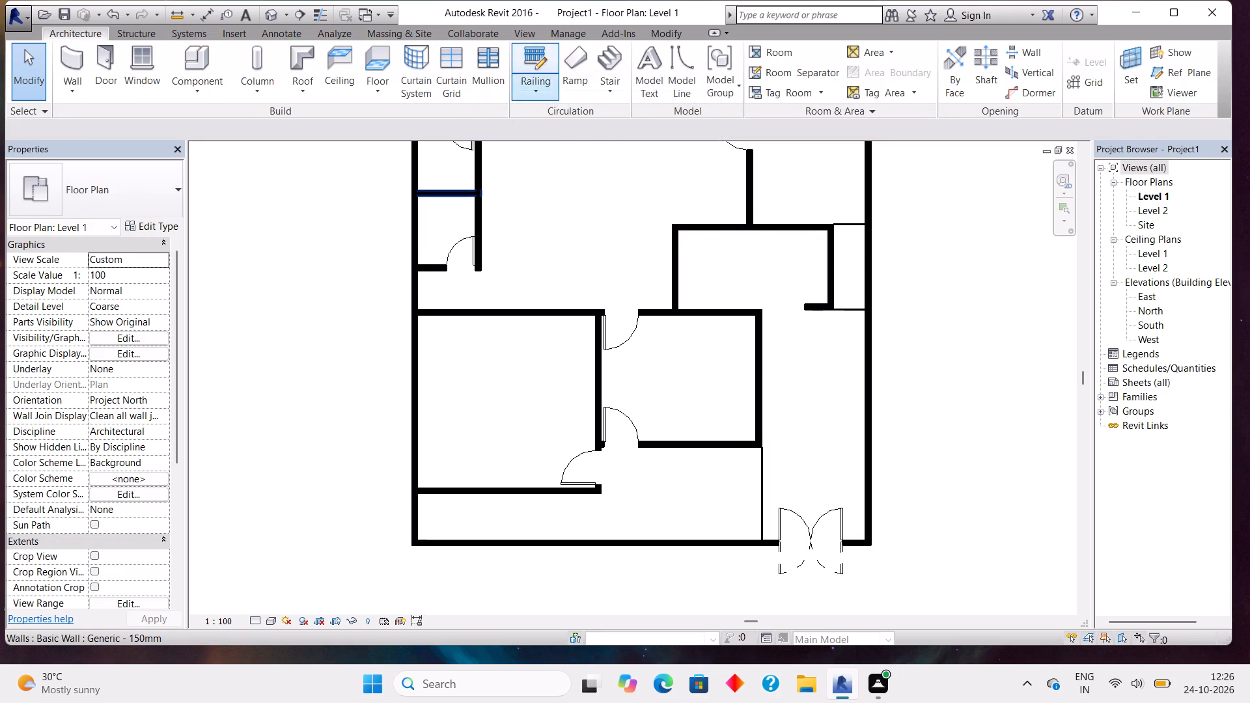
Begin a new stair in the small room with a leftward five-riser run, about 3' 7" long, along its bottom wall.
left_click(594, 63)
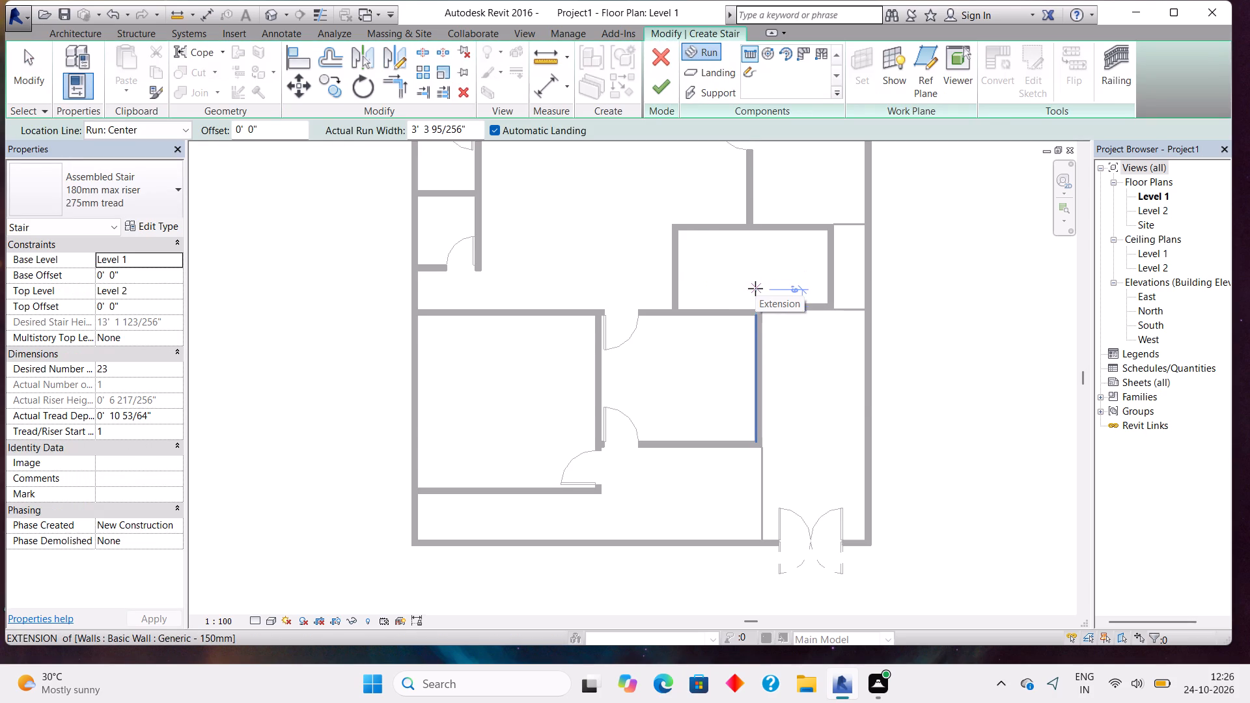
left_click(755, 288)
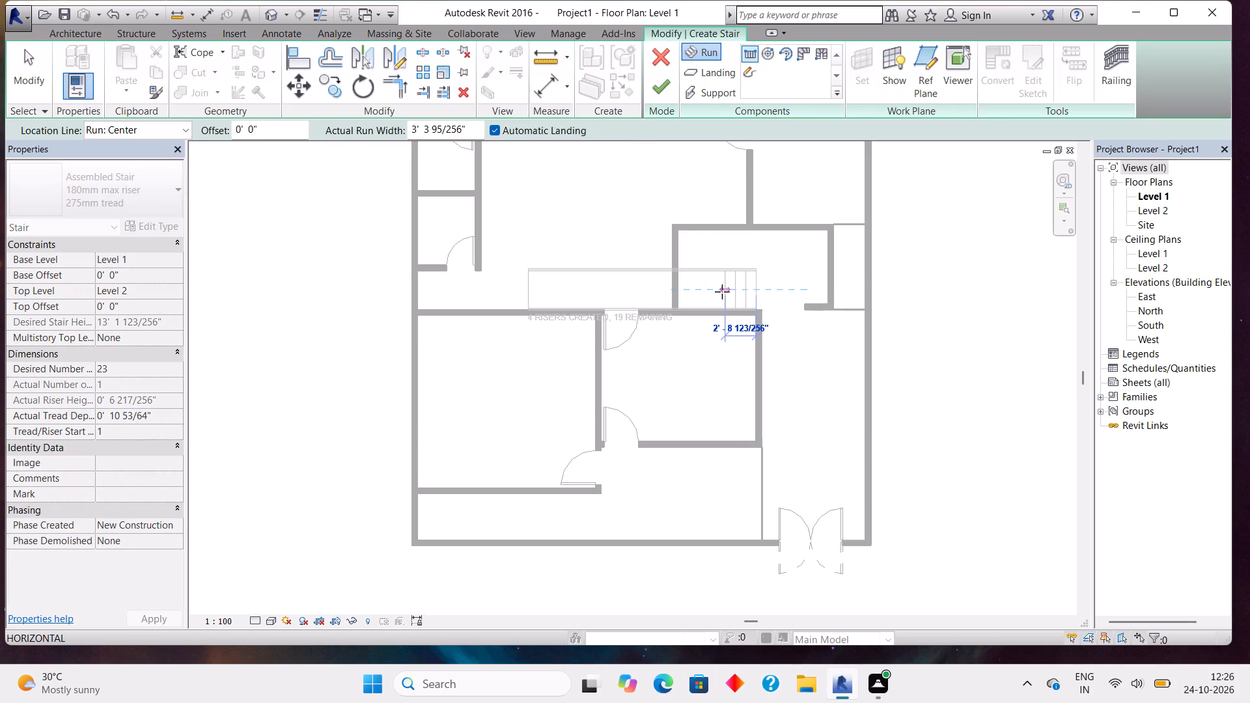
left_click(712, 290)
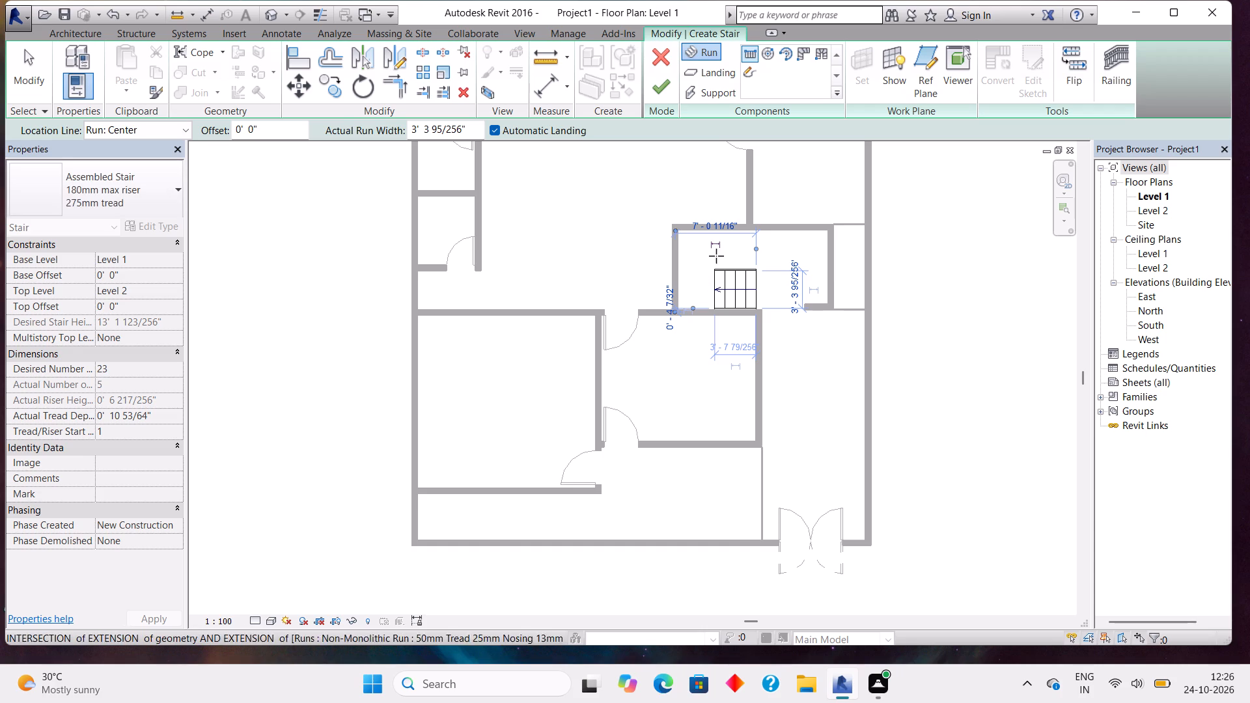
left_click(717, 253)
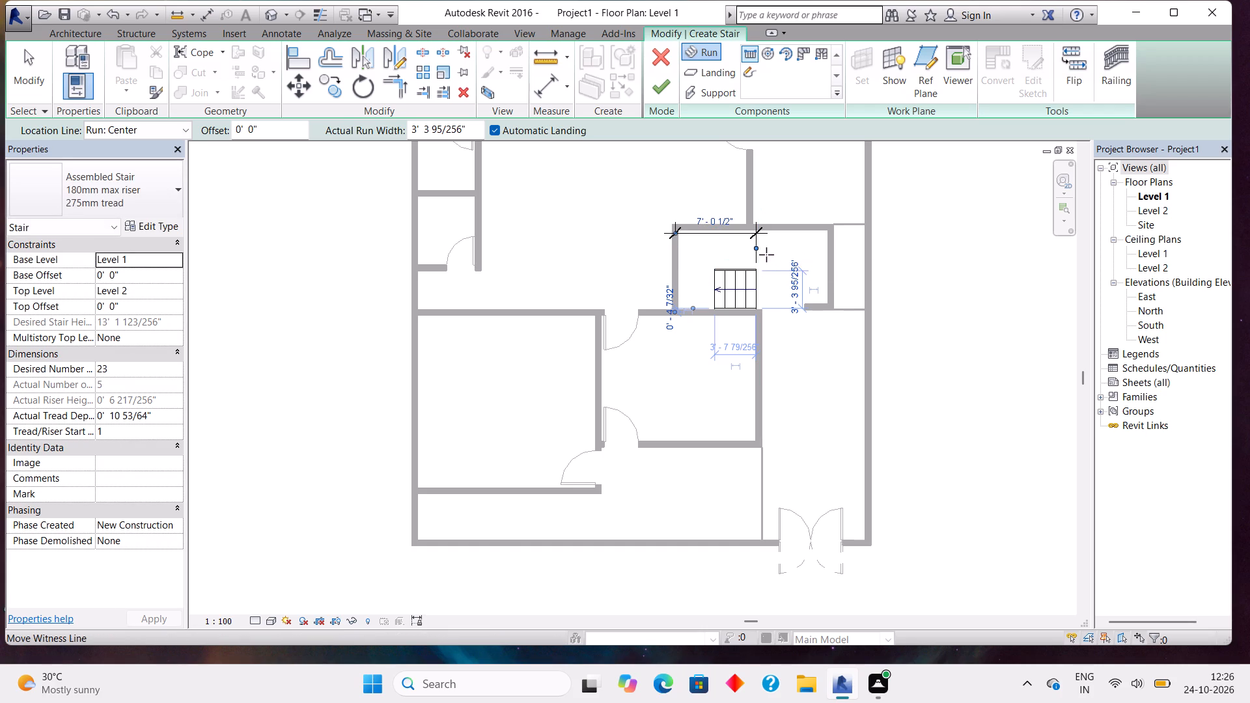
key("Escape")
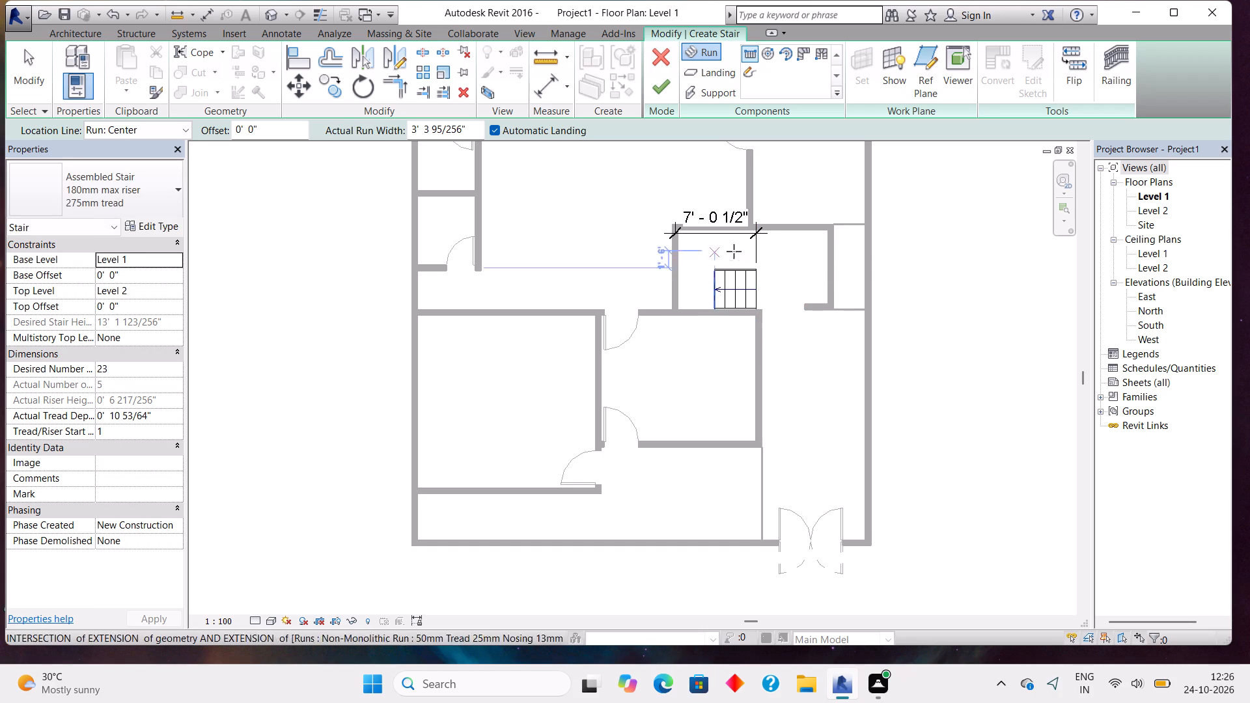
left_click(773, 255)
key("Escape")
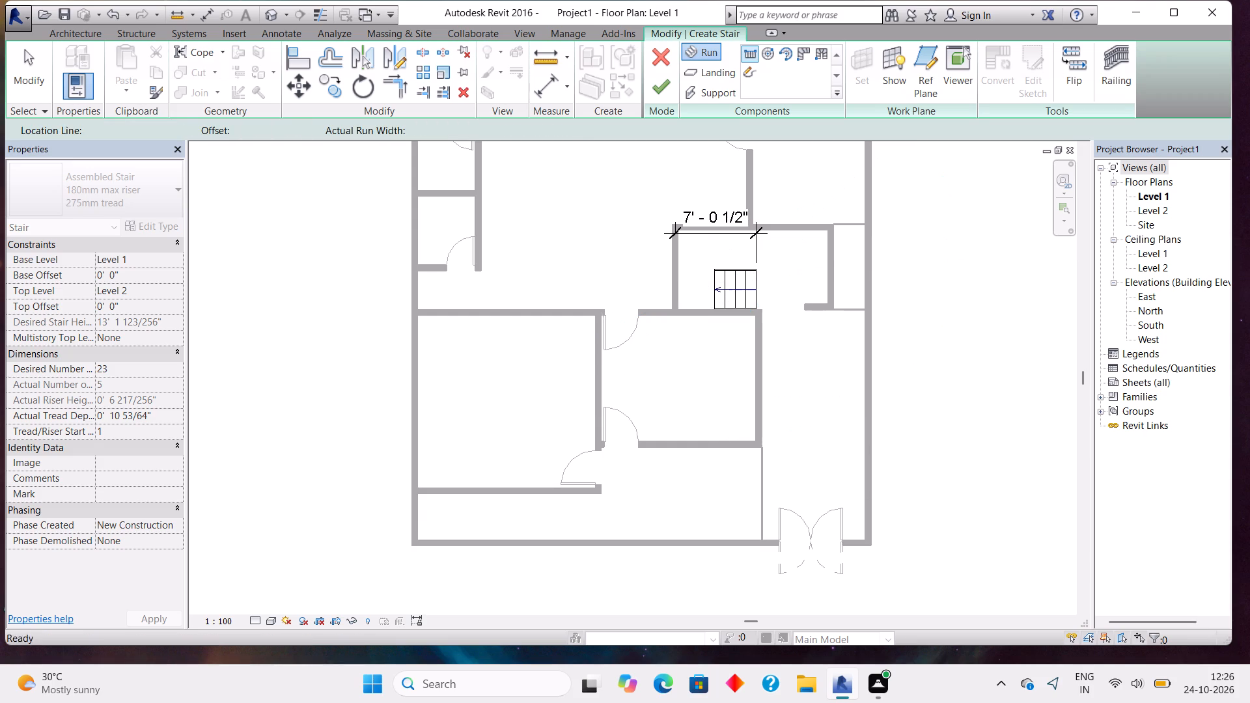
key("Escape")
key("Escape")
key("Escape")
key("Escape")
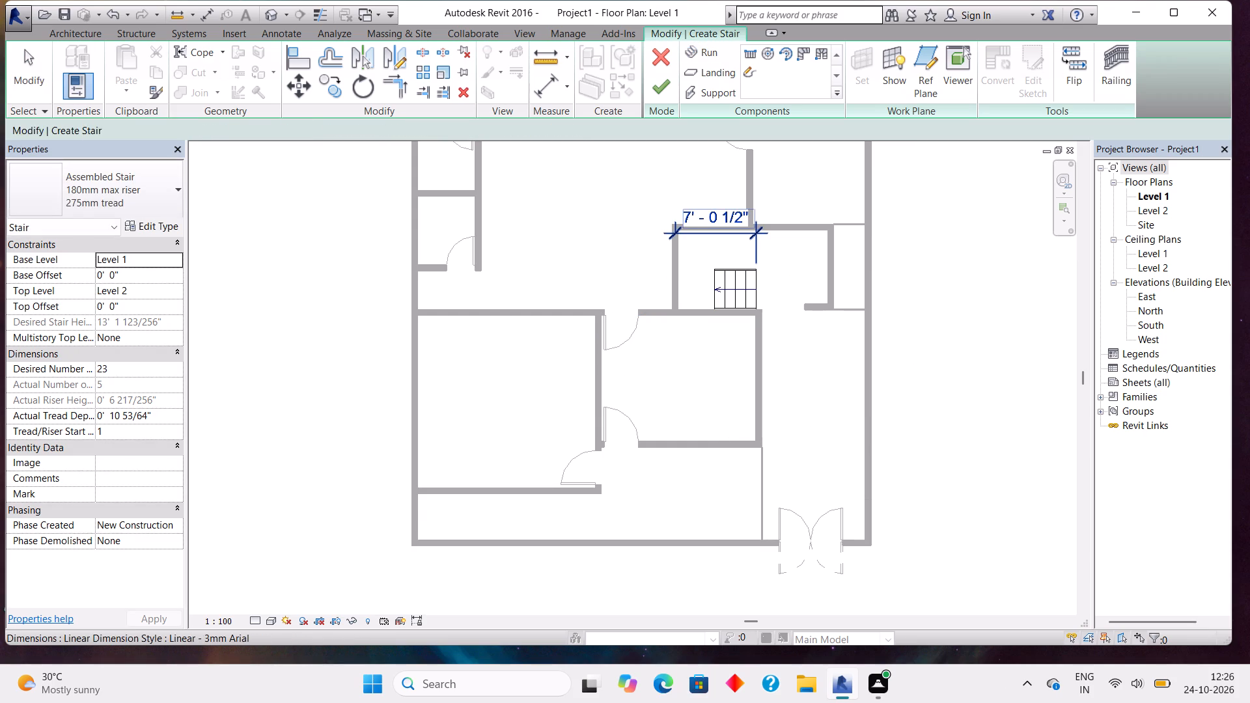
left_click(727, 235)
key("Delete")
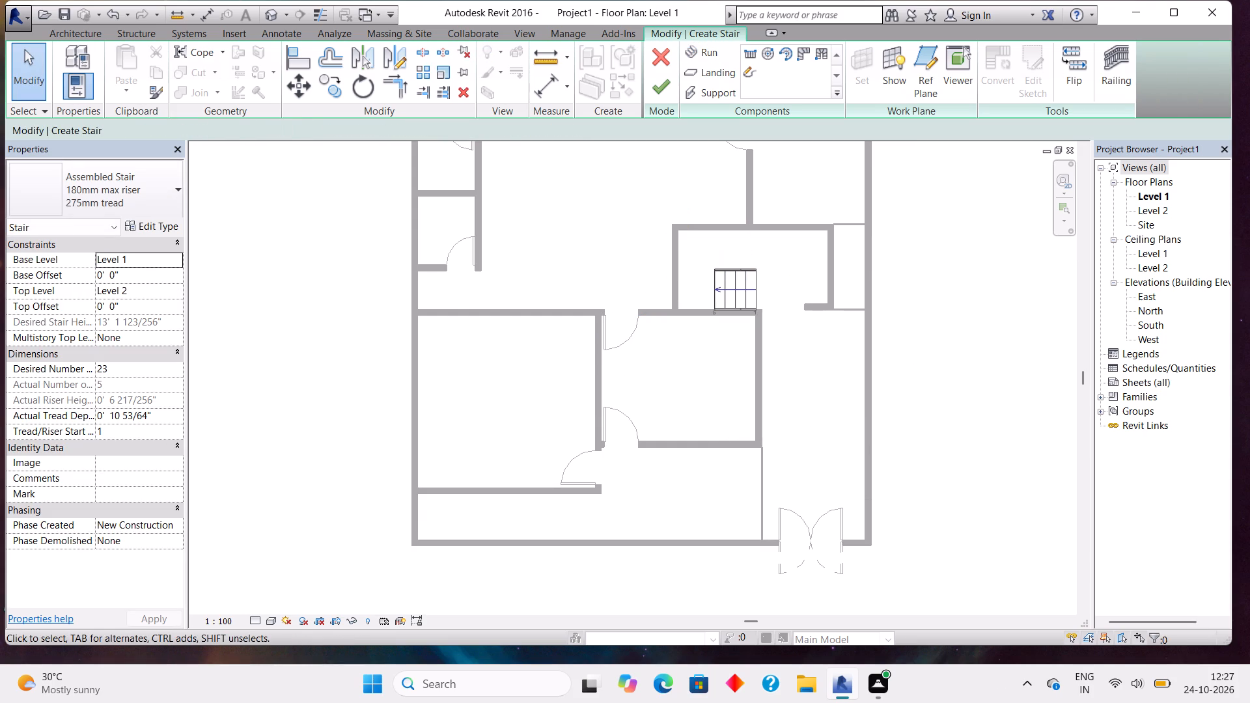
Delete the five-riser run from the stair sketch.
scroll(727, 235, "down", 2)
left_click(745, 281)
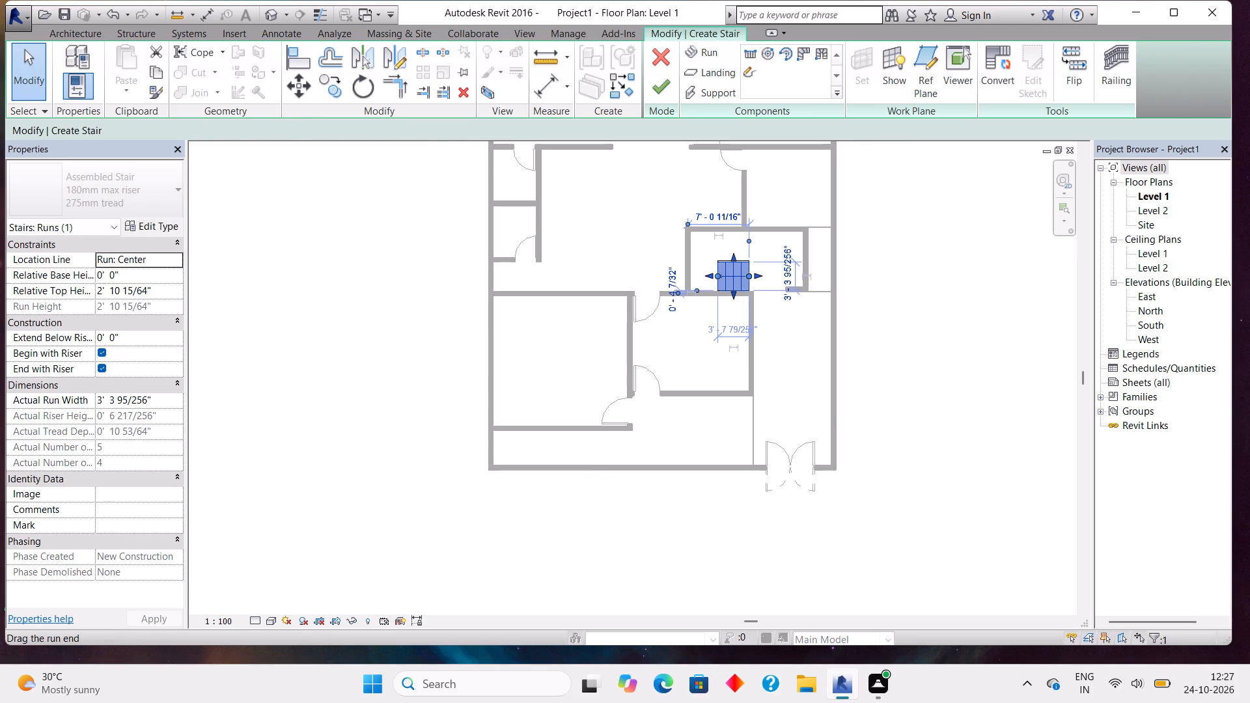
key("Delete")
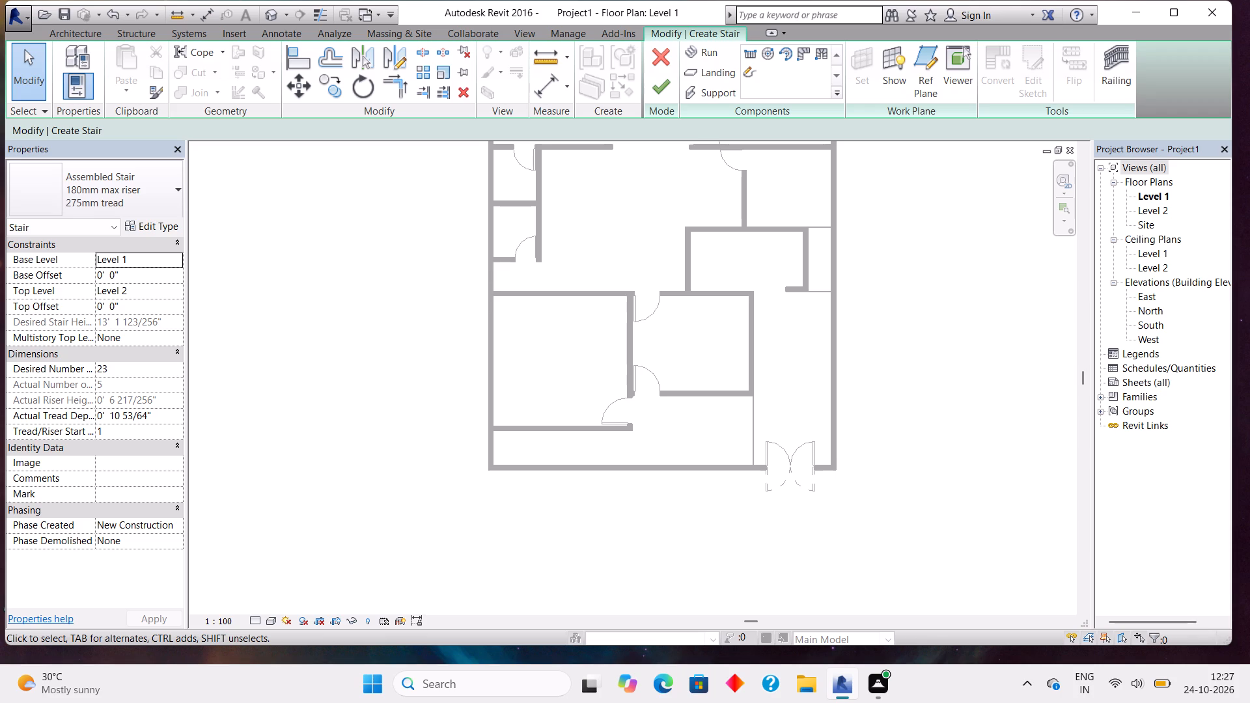
Draw a ten-riser stair run heading right, about 8' 1" long, along the small room's top wall.
left_click(701, 249)
left_click(751, 56)
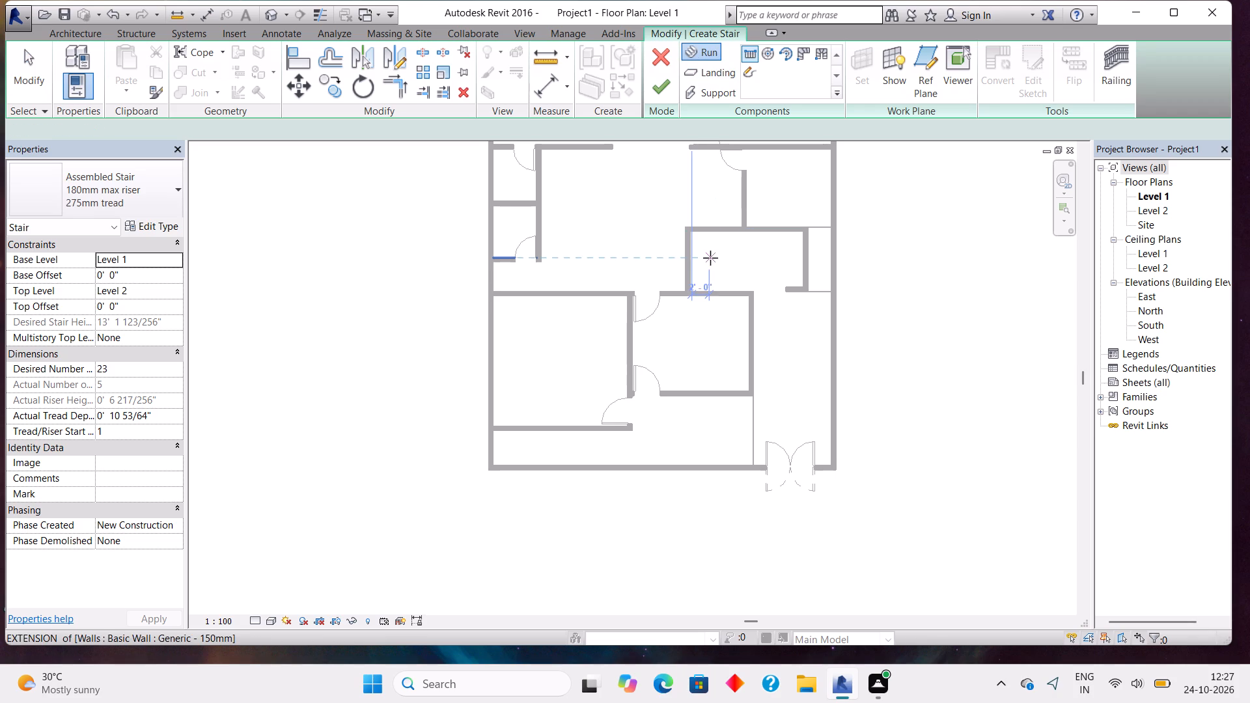
left_click(702, 250)
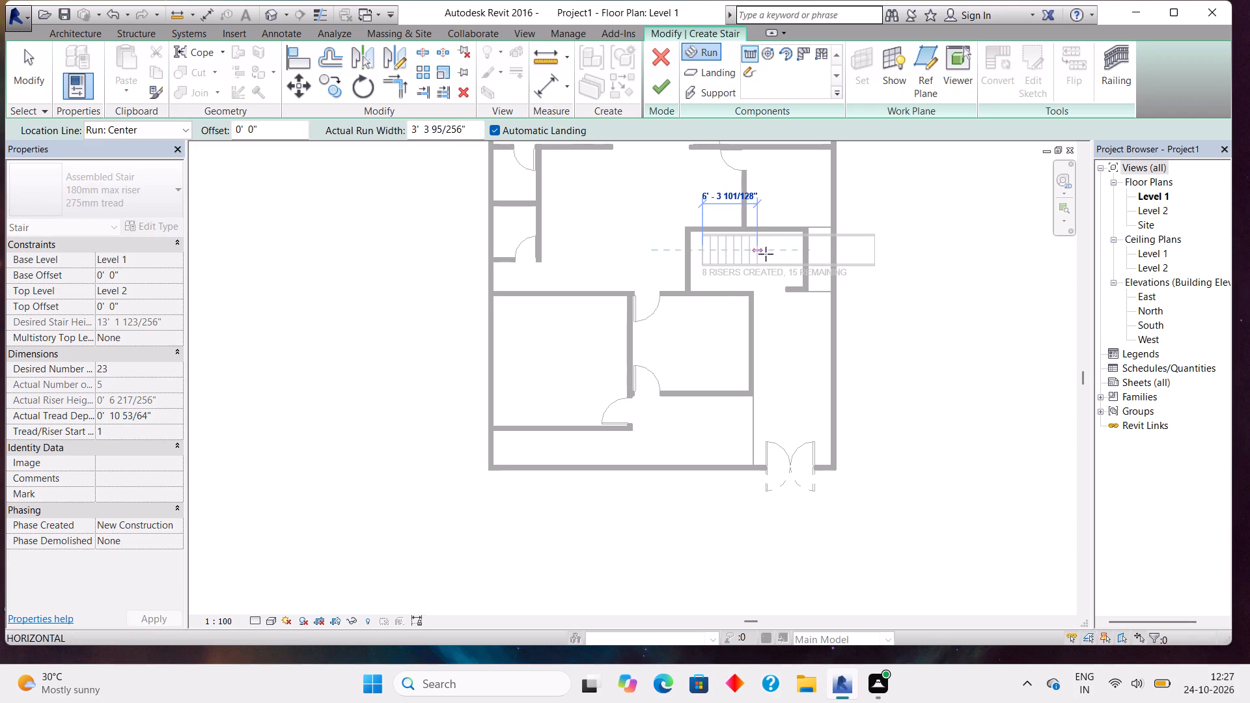
left_click(775, 254)
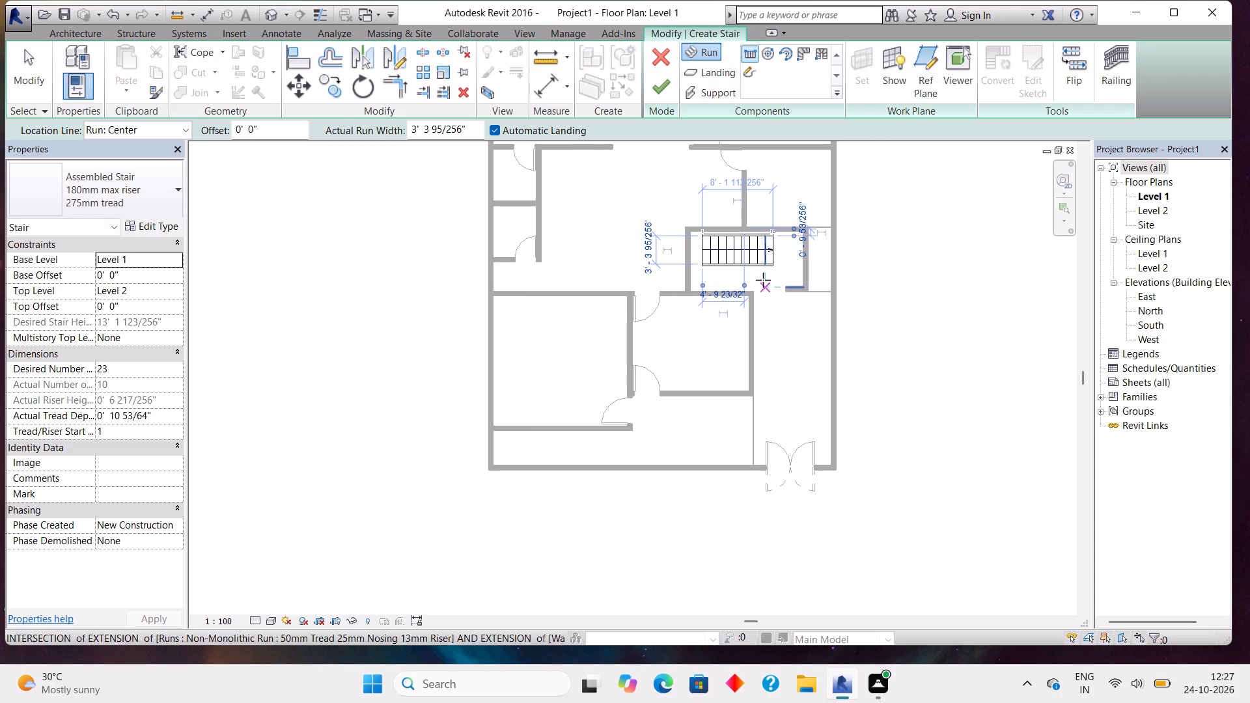
Add a leftward seven-riser run, about 5' 5" long, below the first, joined to it by an automatic landing.
left_click(763, 280)
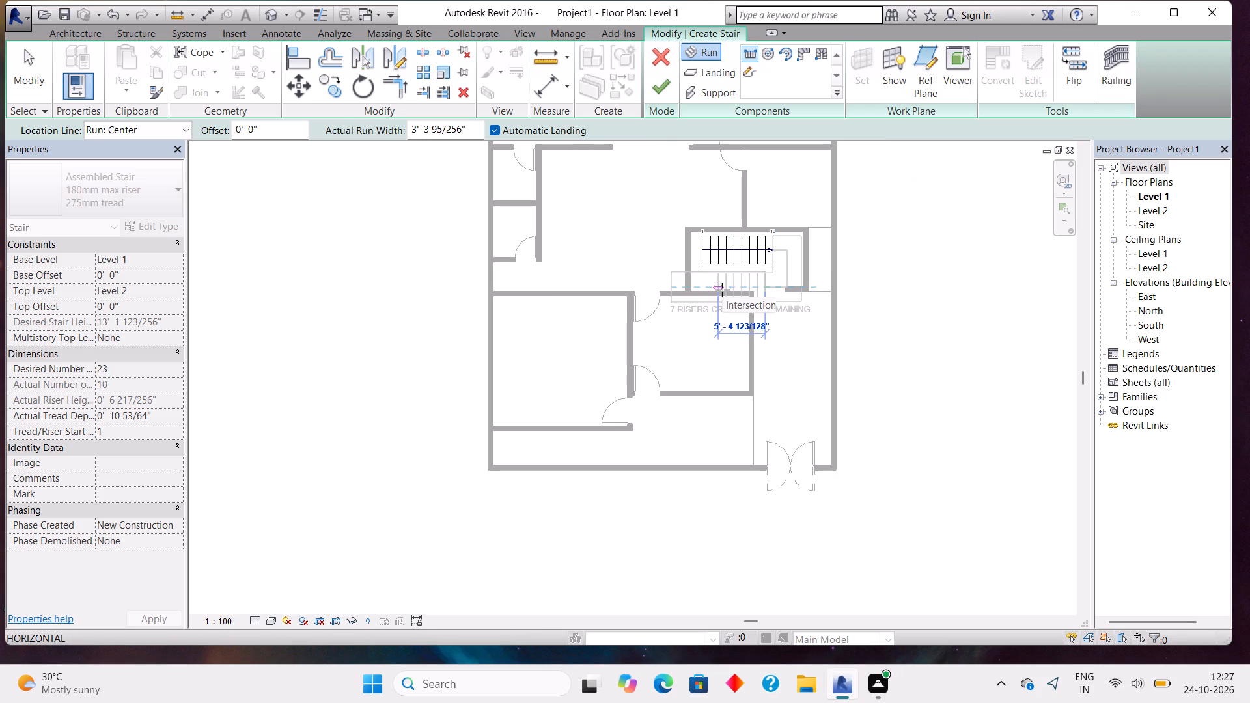
left_click(722, 290)
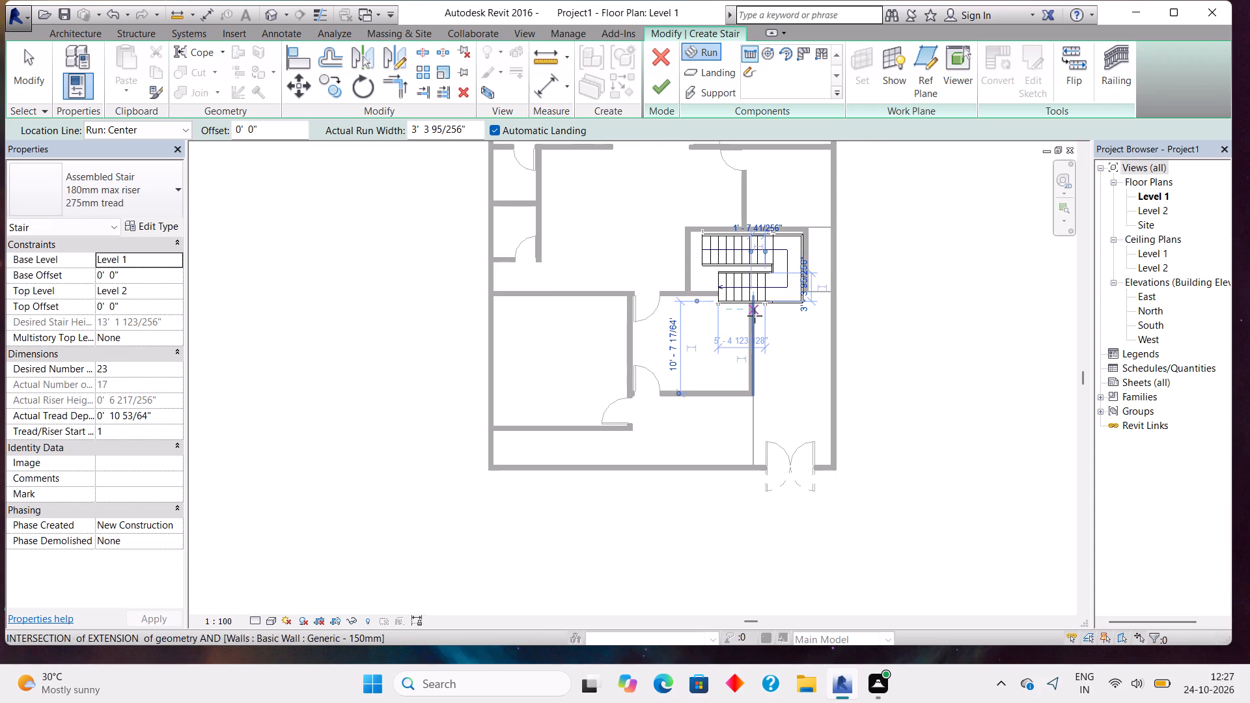
scroll(781, 309, "up", 8)
middle_click_drag(781, 309, 759, 478)
scroll(781, 309, "up", 1)
scroll(758, 389, "down", 1)
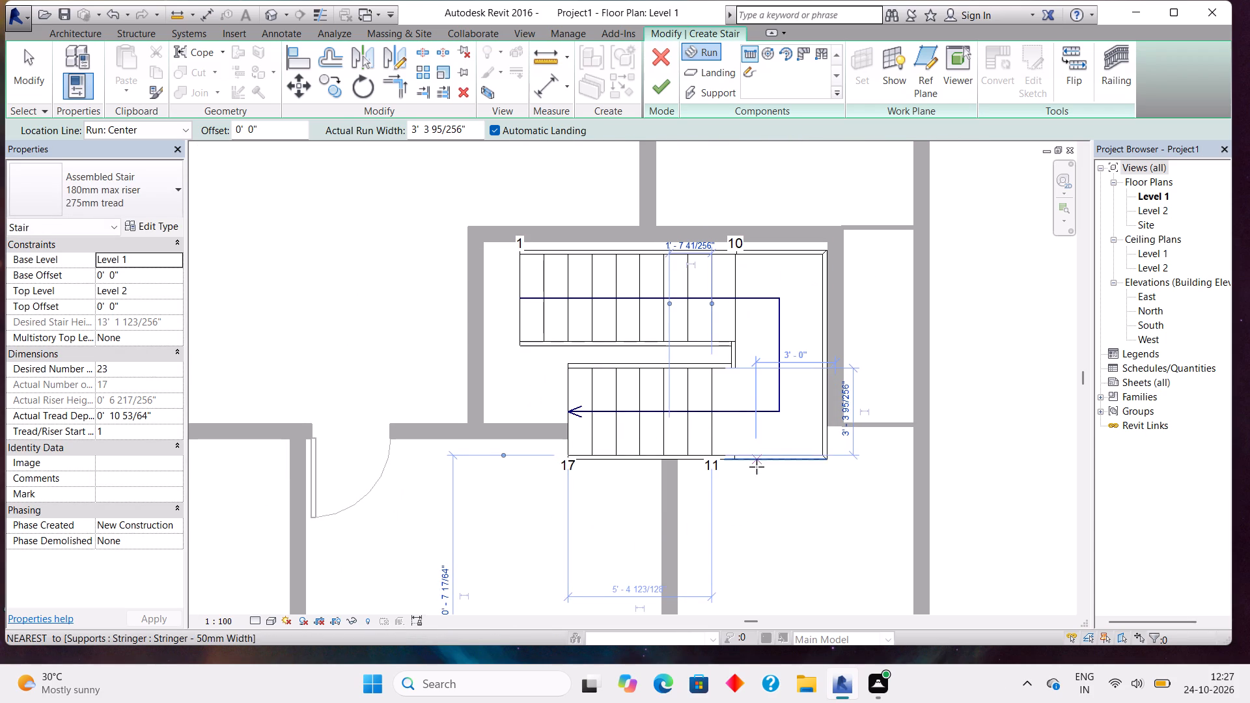
key("Escape")
key("Escape")
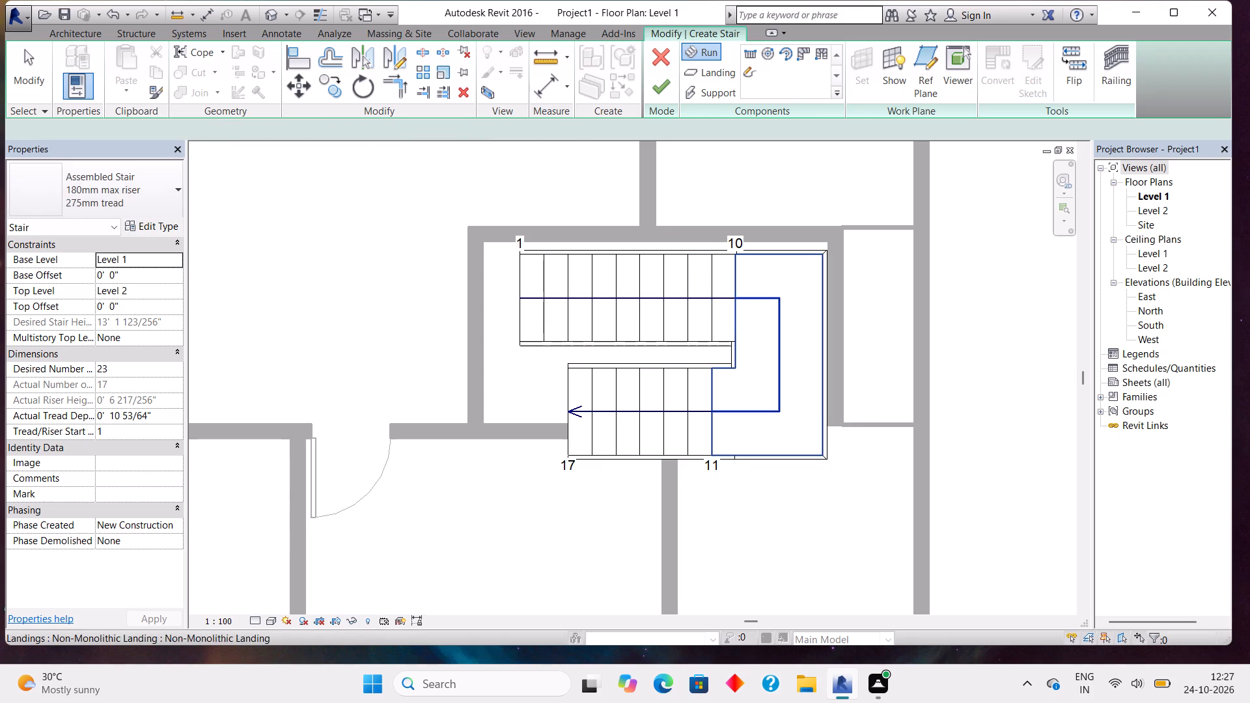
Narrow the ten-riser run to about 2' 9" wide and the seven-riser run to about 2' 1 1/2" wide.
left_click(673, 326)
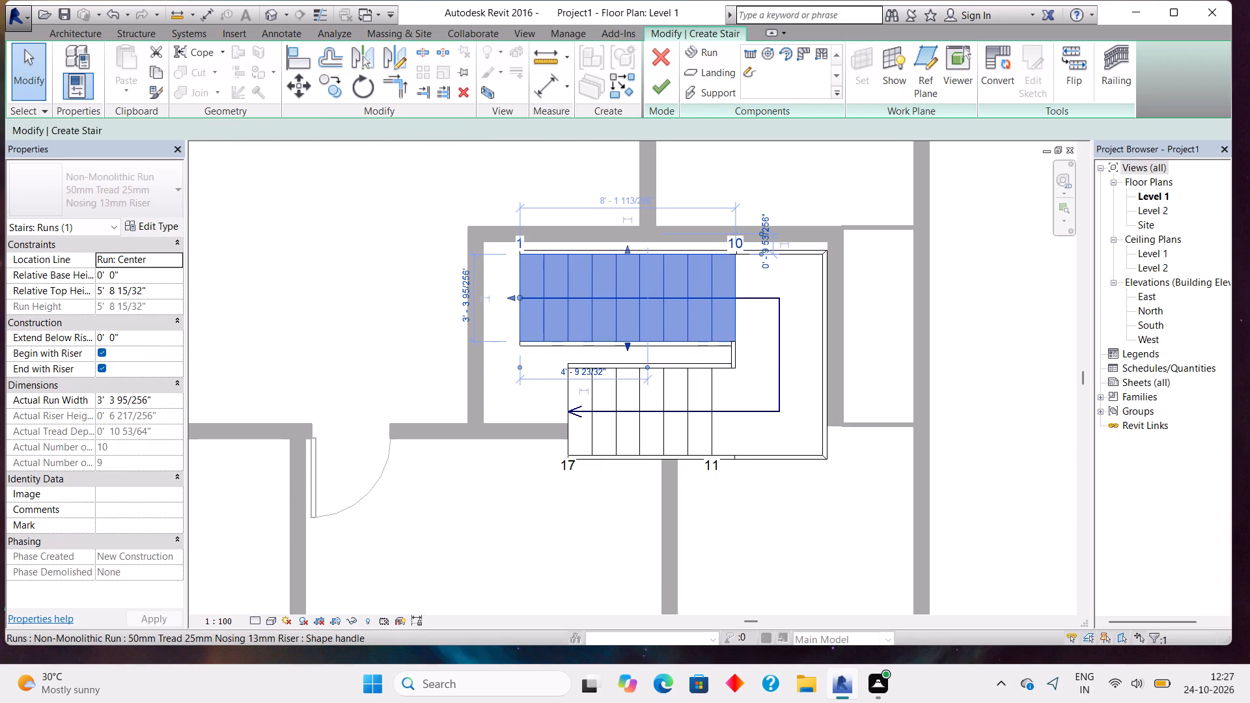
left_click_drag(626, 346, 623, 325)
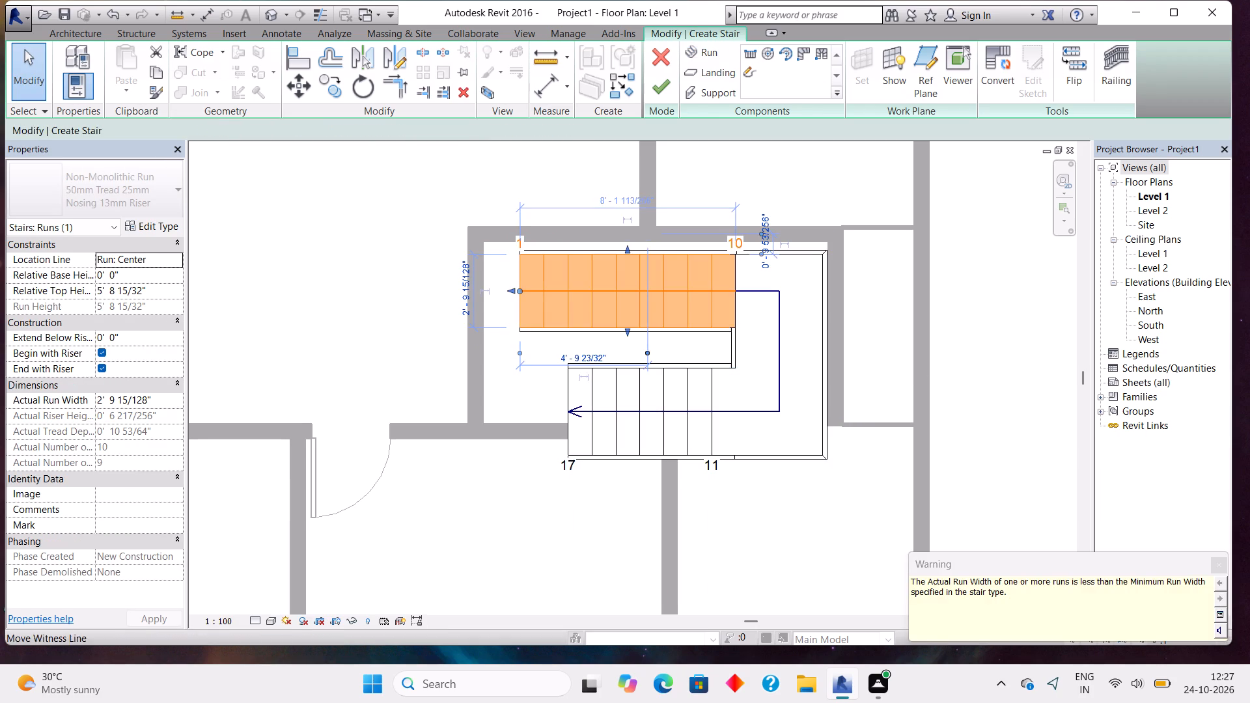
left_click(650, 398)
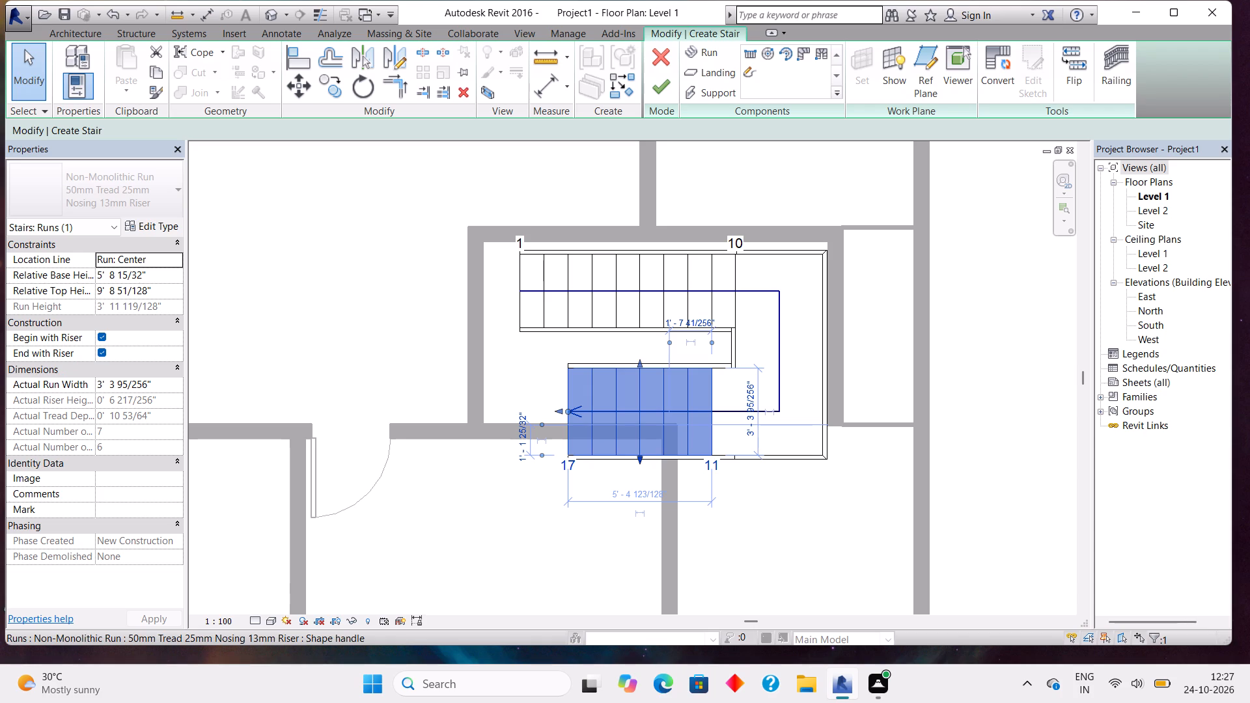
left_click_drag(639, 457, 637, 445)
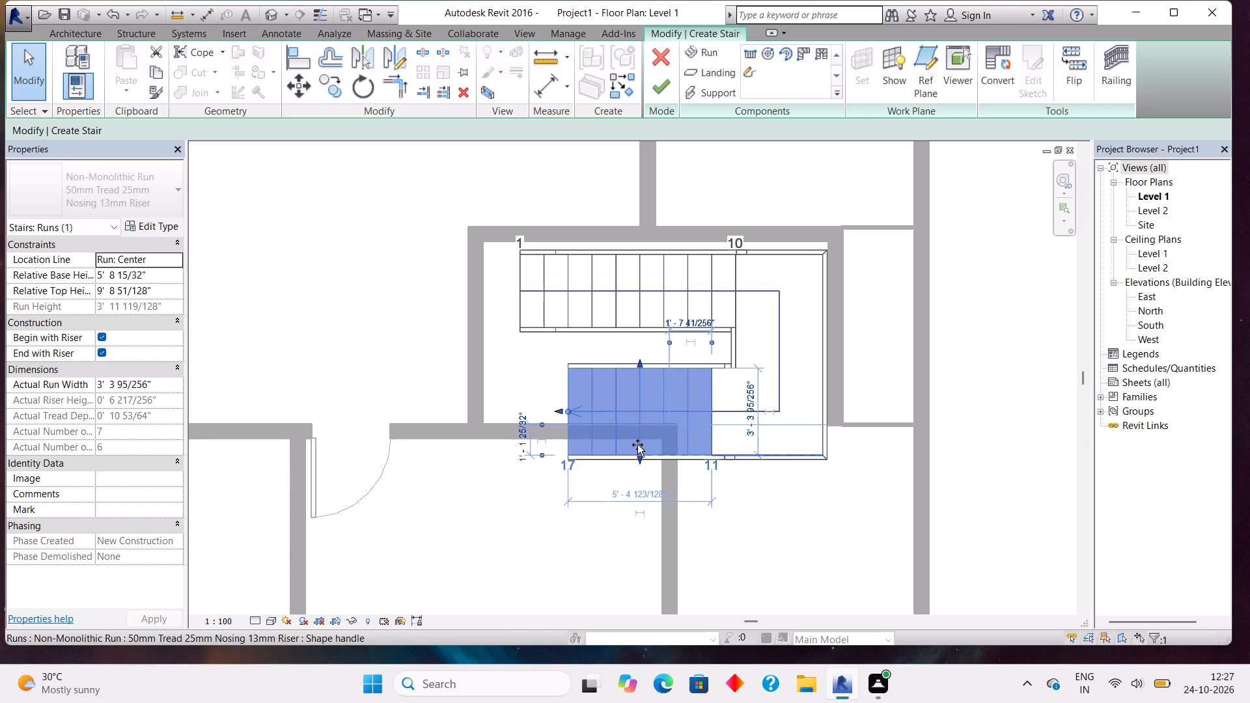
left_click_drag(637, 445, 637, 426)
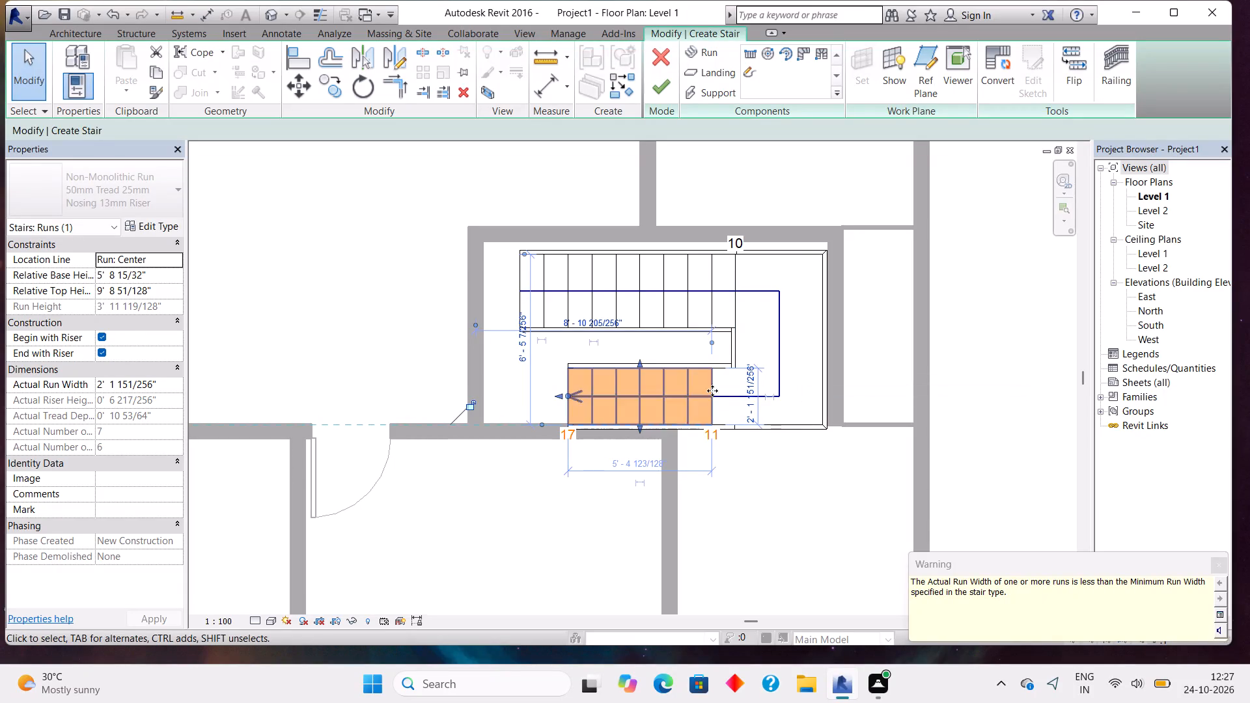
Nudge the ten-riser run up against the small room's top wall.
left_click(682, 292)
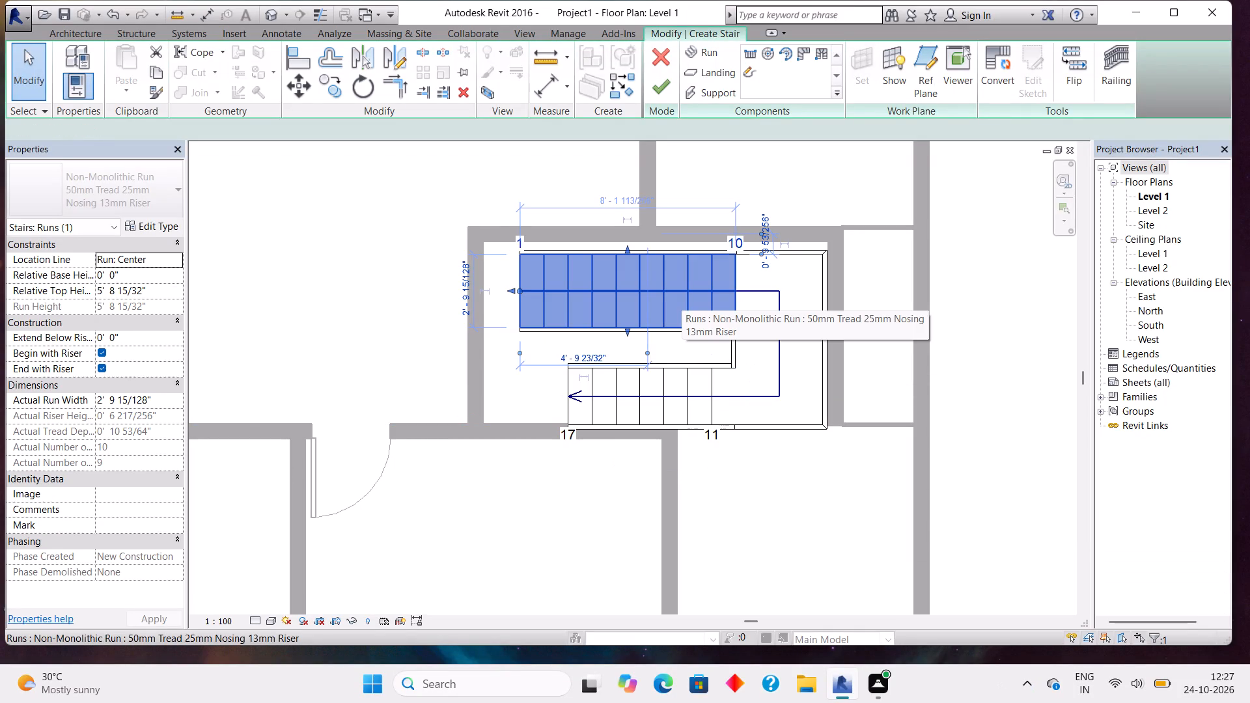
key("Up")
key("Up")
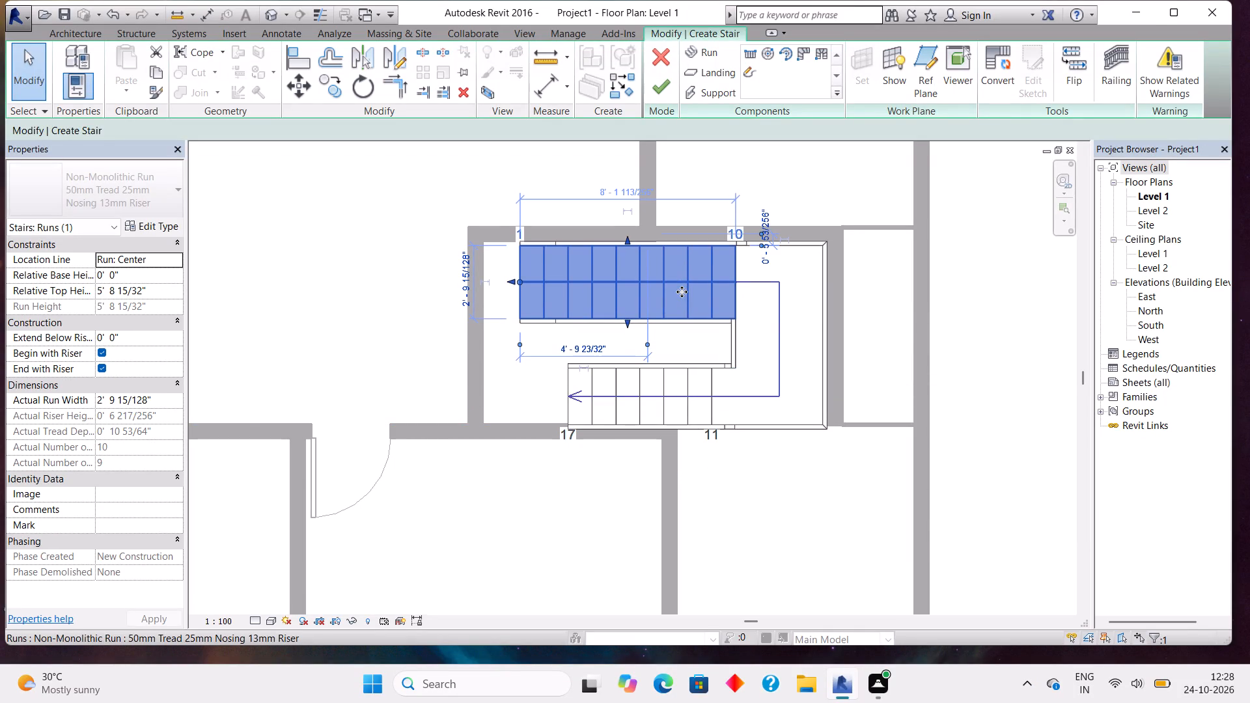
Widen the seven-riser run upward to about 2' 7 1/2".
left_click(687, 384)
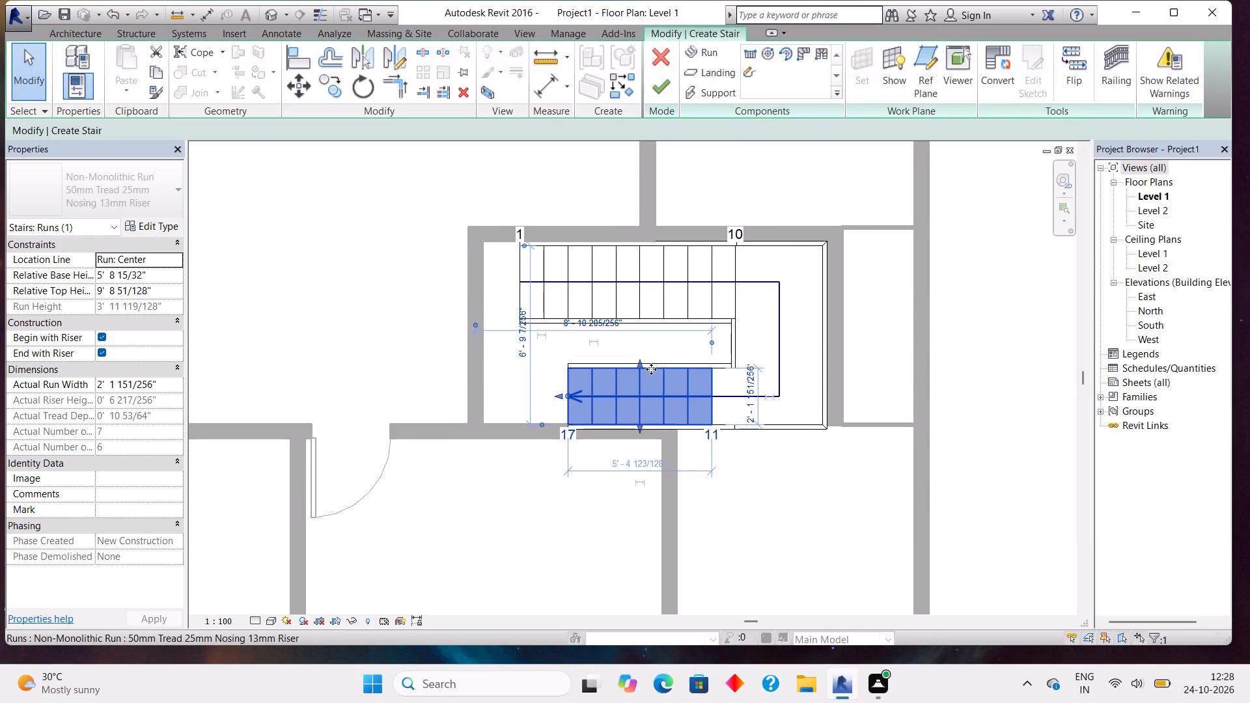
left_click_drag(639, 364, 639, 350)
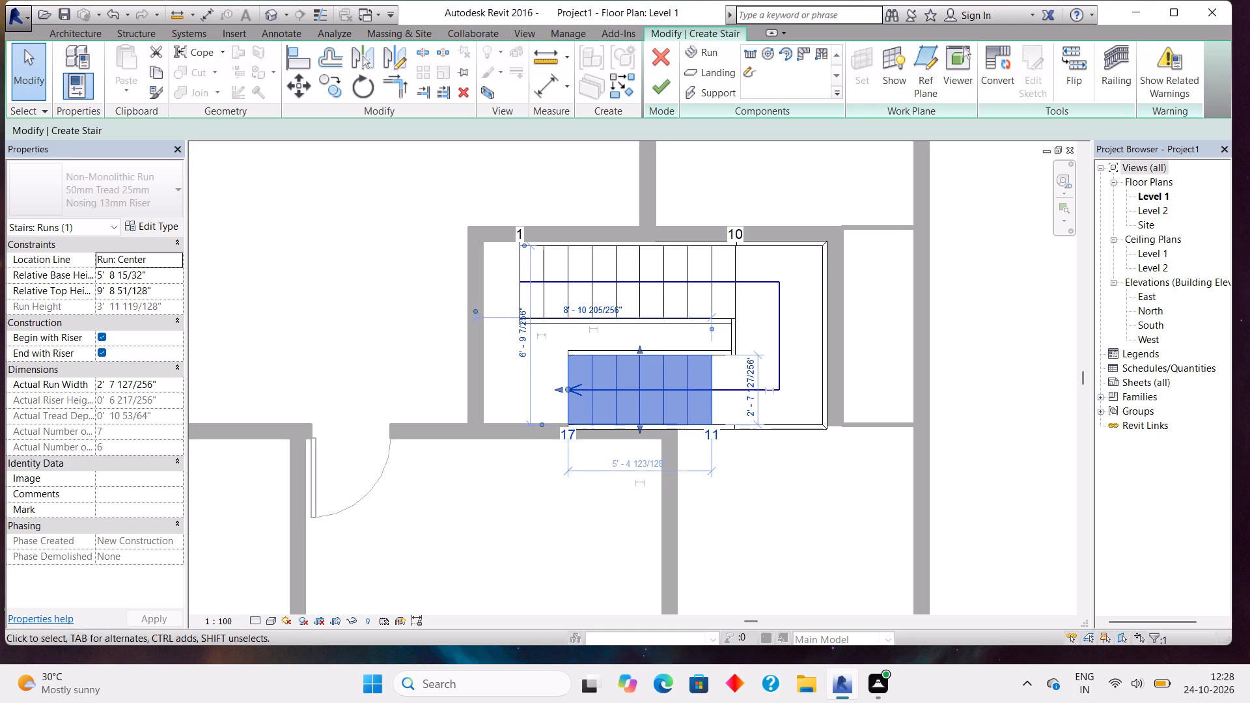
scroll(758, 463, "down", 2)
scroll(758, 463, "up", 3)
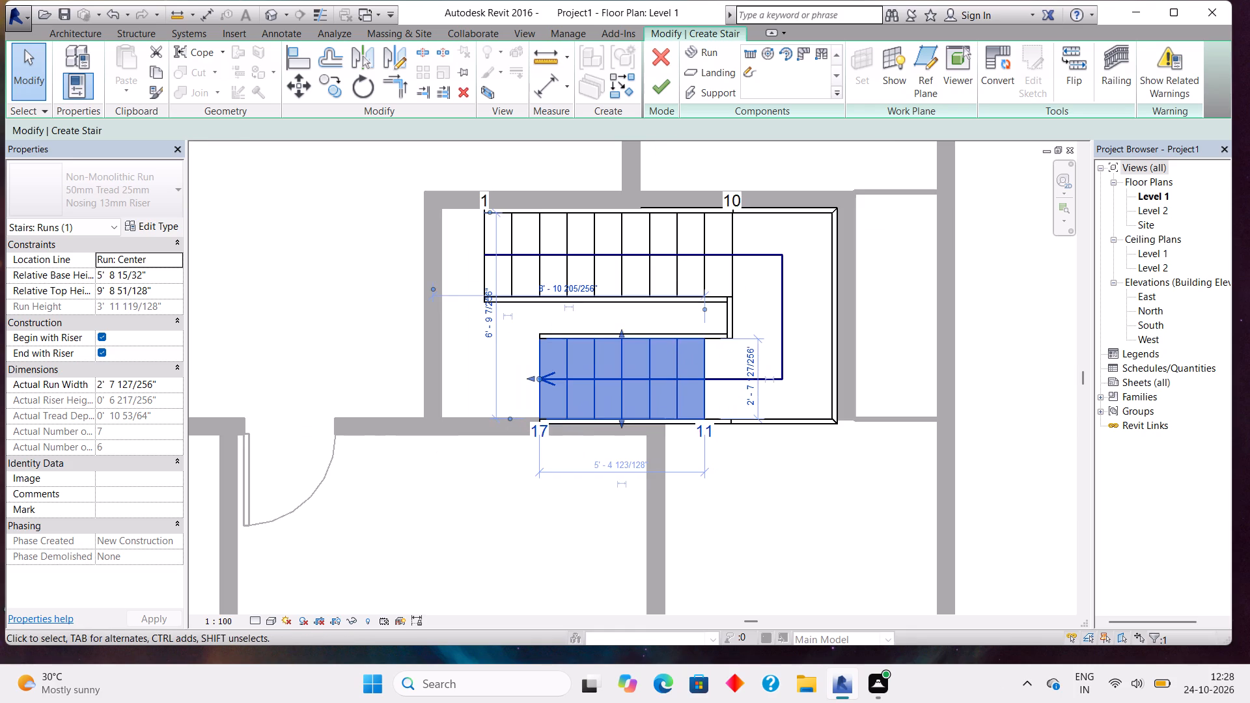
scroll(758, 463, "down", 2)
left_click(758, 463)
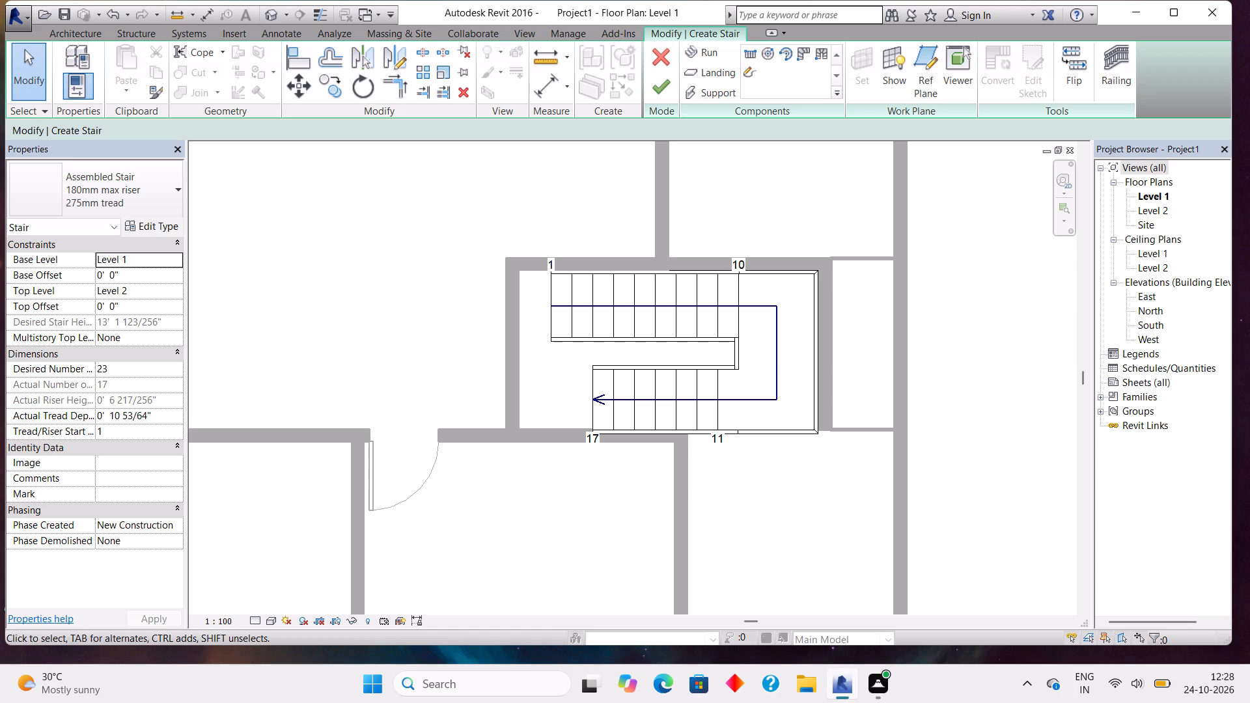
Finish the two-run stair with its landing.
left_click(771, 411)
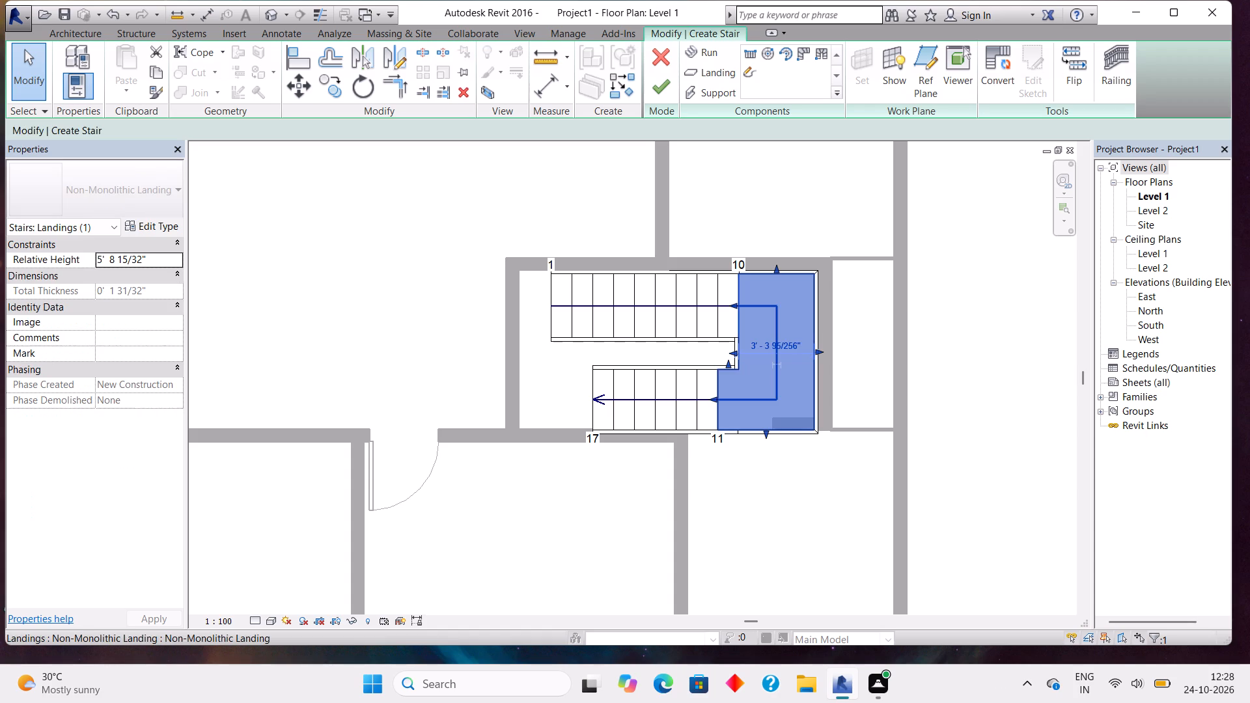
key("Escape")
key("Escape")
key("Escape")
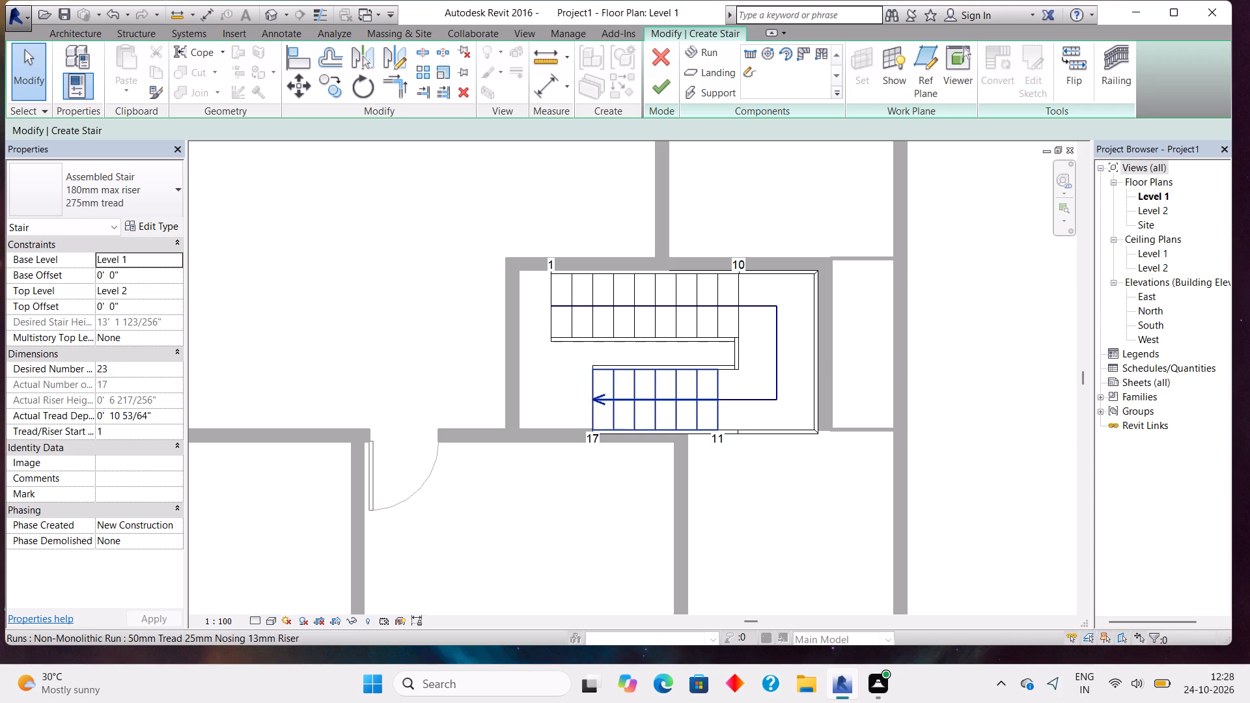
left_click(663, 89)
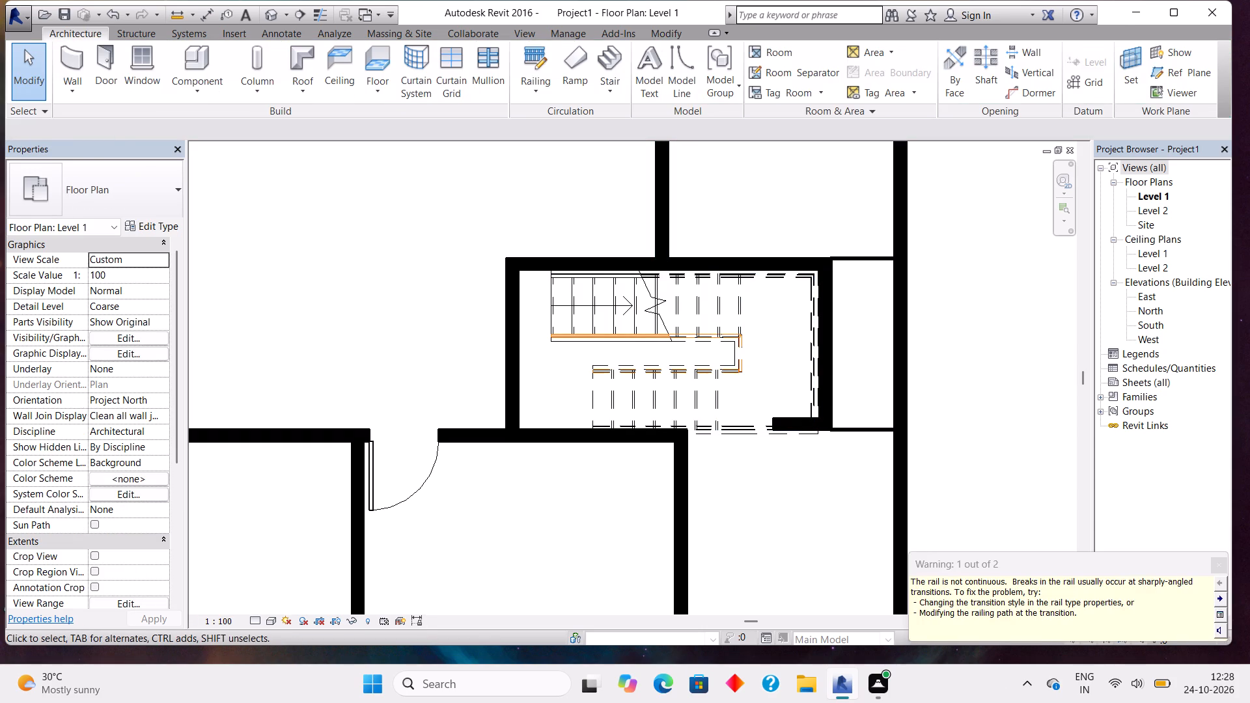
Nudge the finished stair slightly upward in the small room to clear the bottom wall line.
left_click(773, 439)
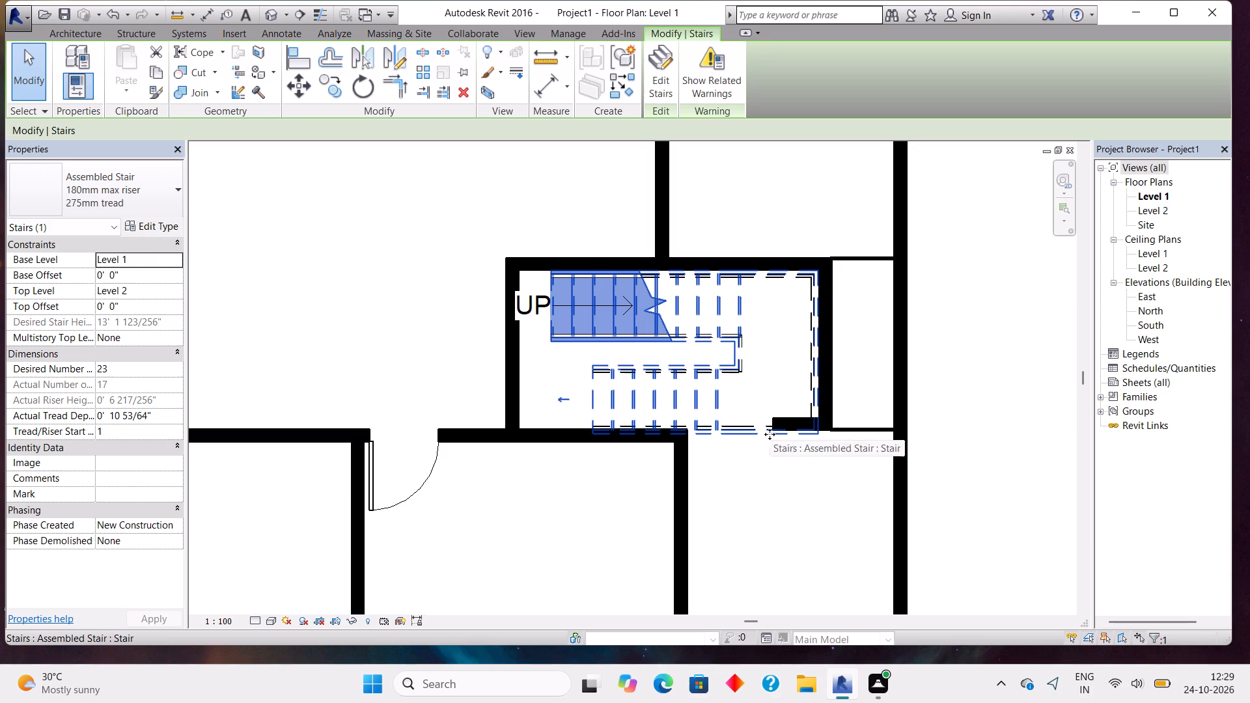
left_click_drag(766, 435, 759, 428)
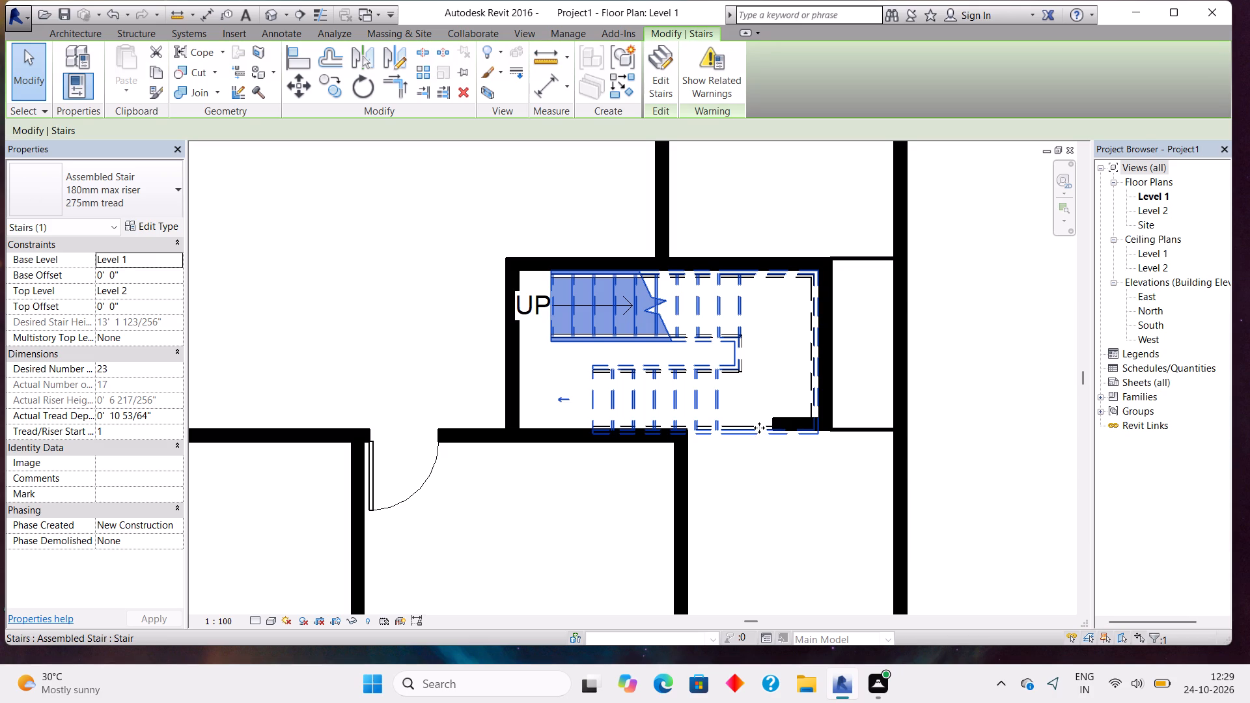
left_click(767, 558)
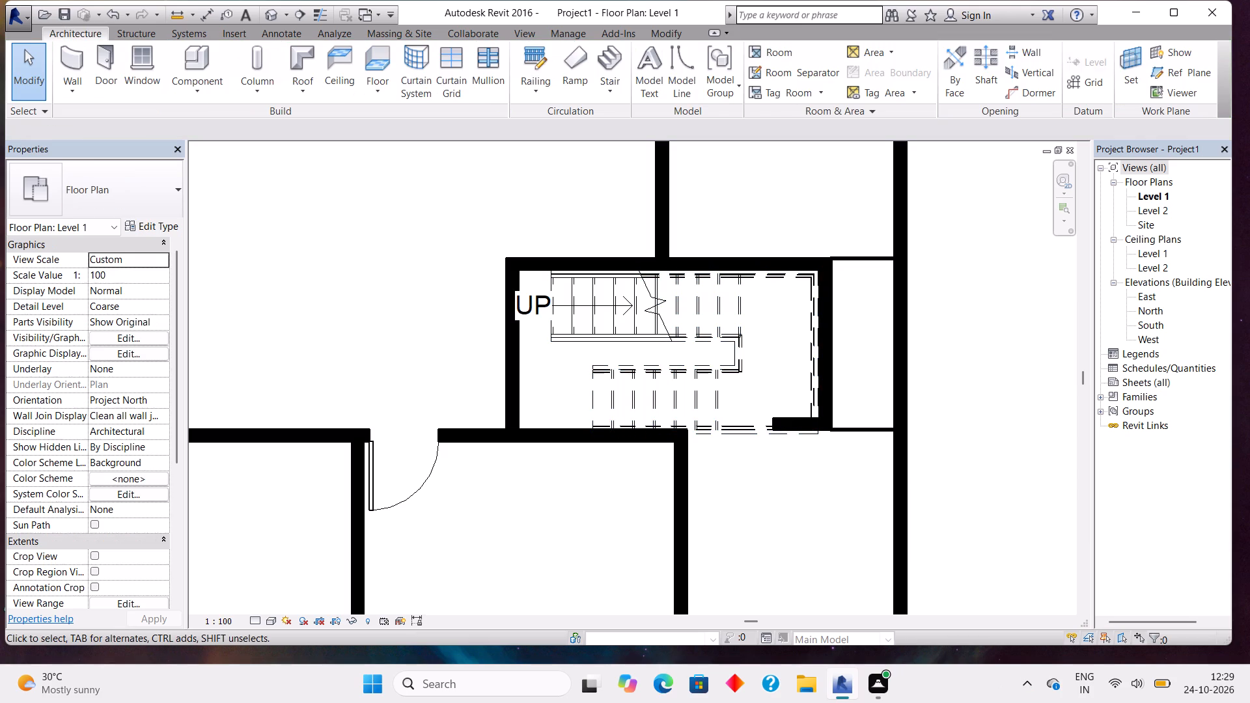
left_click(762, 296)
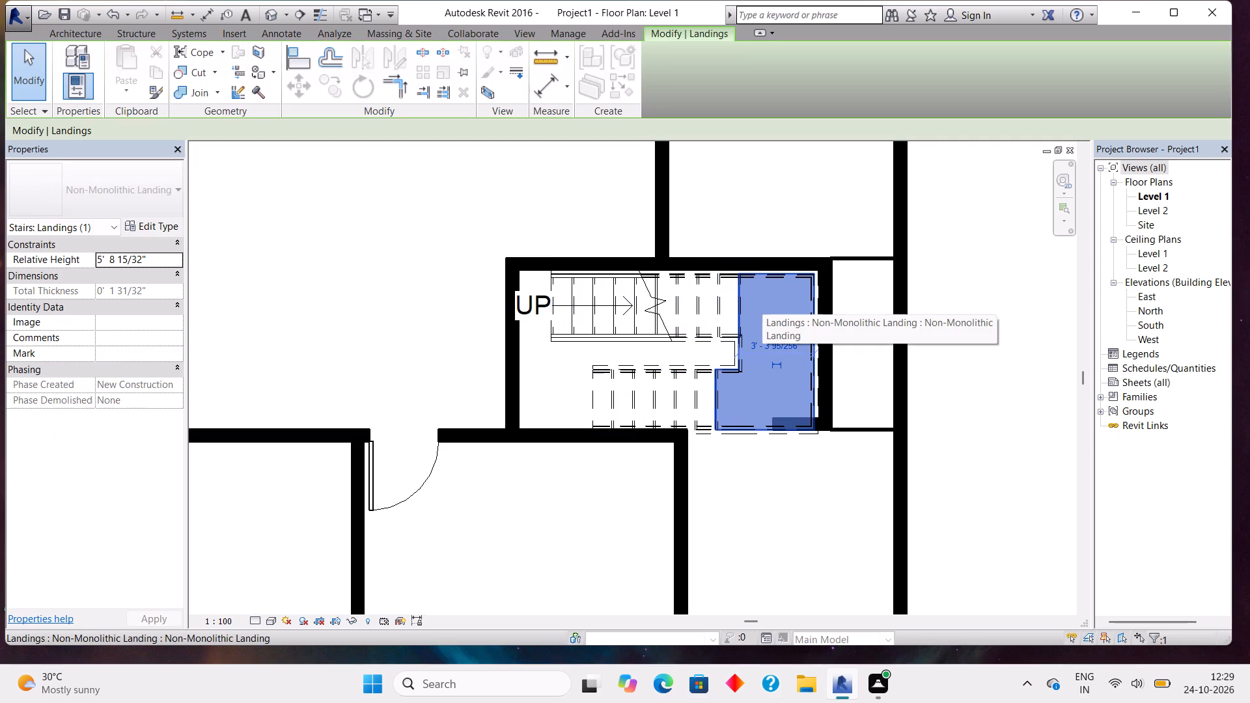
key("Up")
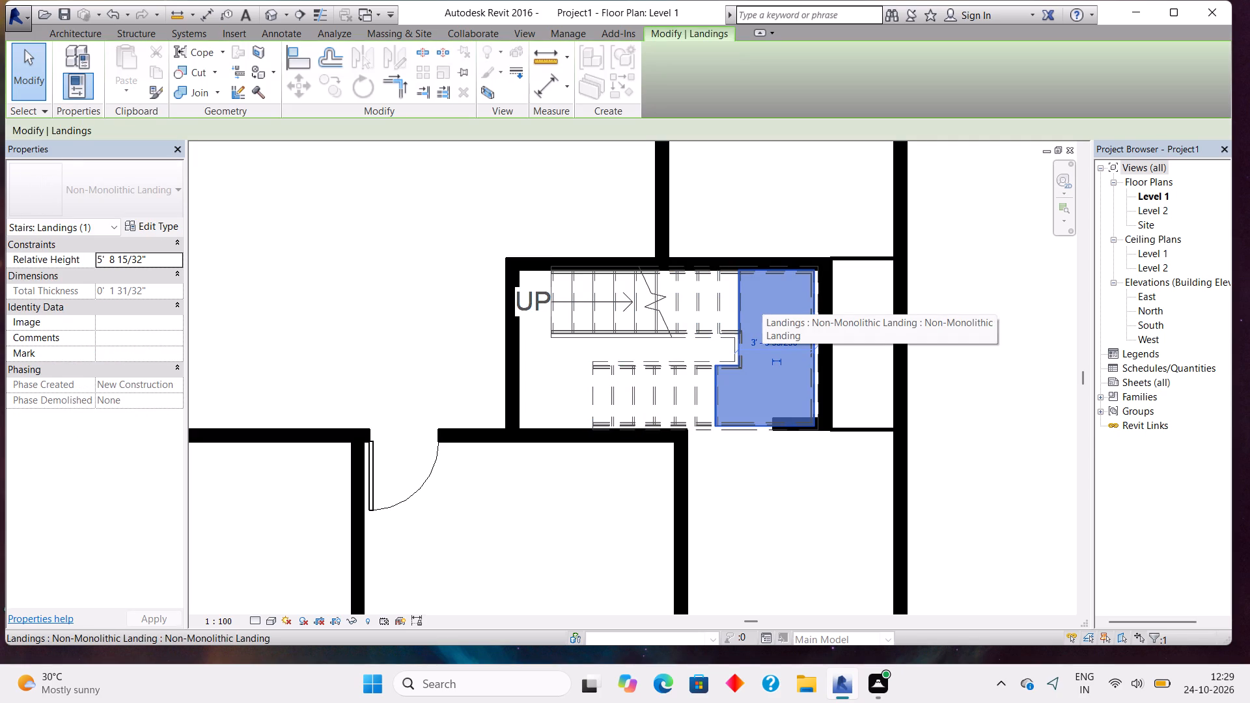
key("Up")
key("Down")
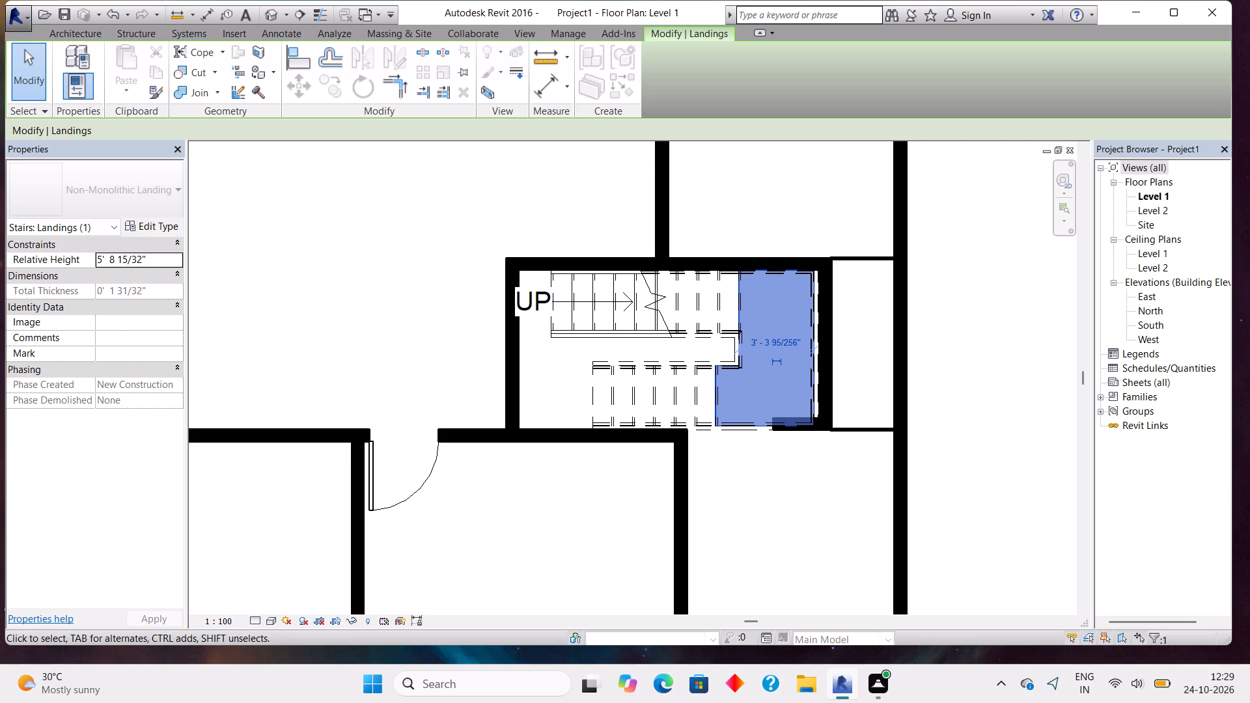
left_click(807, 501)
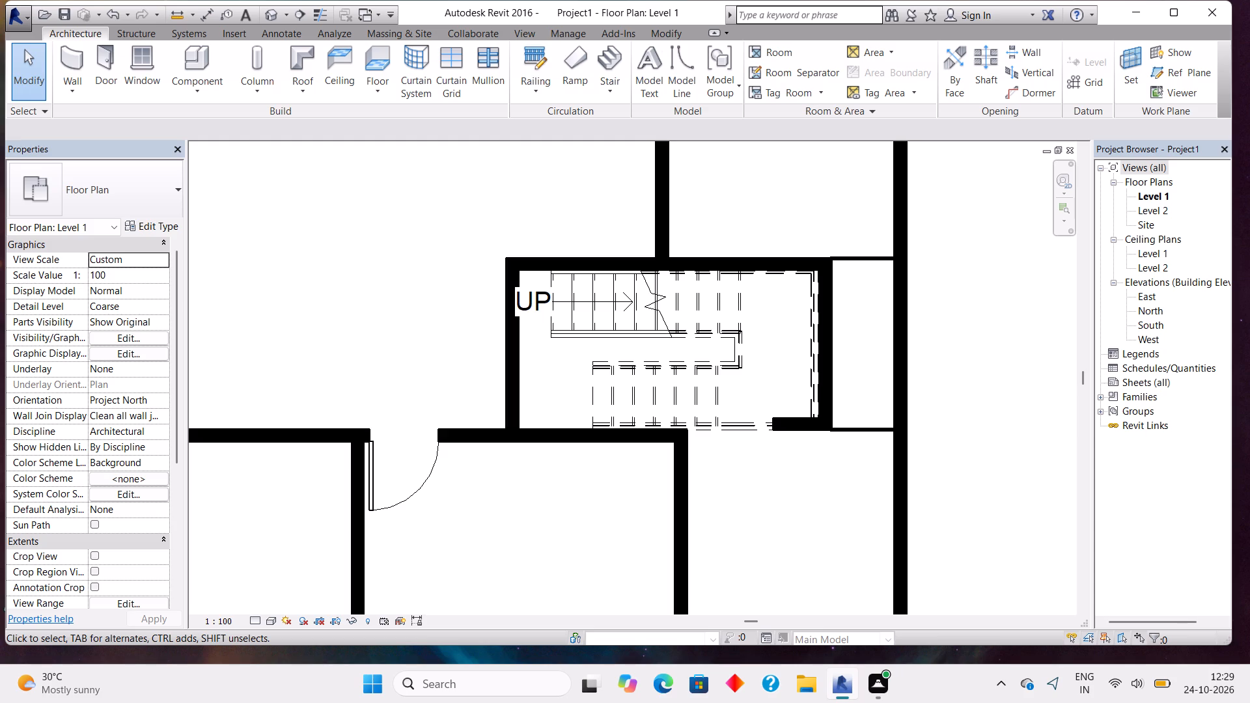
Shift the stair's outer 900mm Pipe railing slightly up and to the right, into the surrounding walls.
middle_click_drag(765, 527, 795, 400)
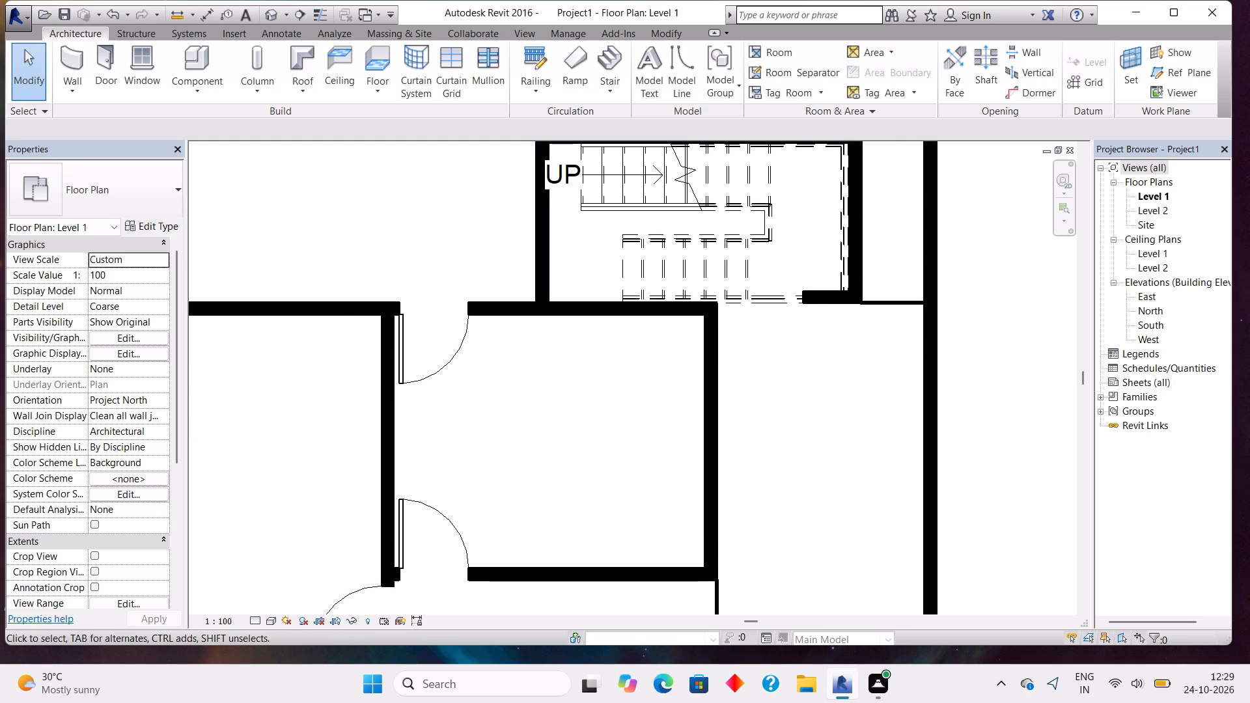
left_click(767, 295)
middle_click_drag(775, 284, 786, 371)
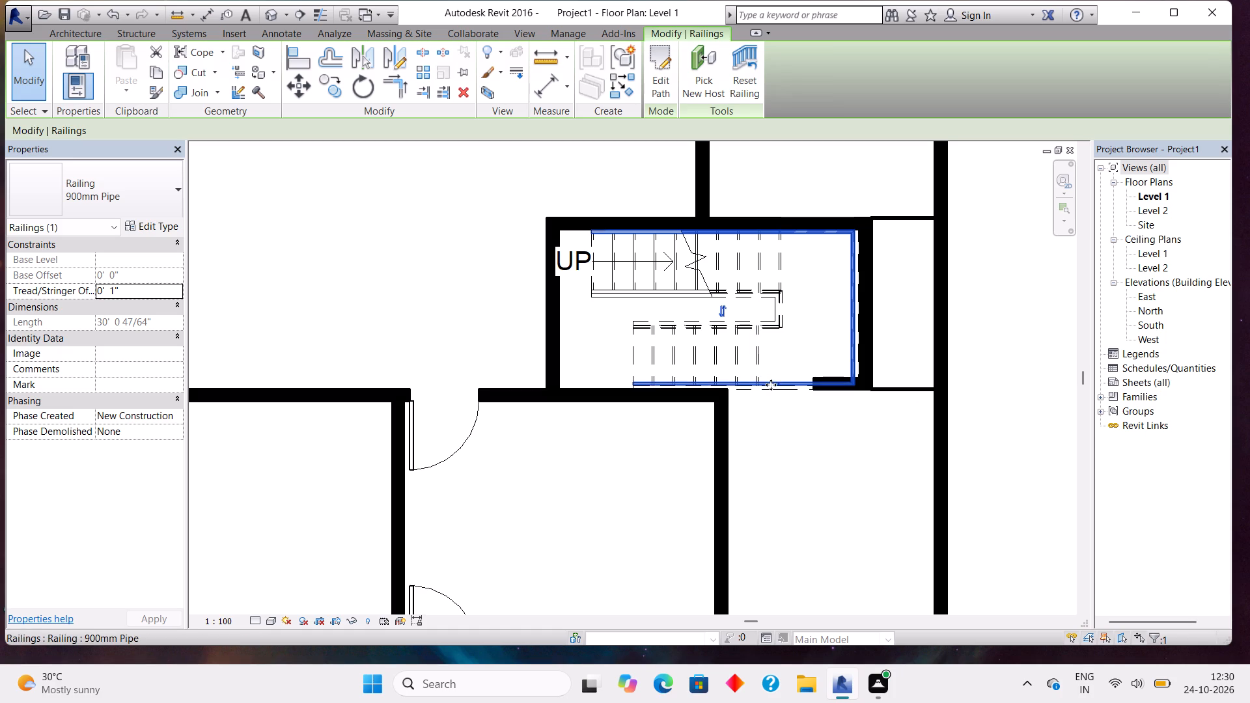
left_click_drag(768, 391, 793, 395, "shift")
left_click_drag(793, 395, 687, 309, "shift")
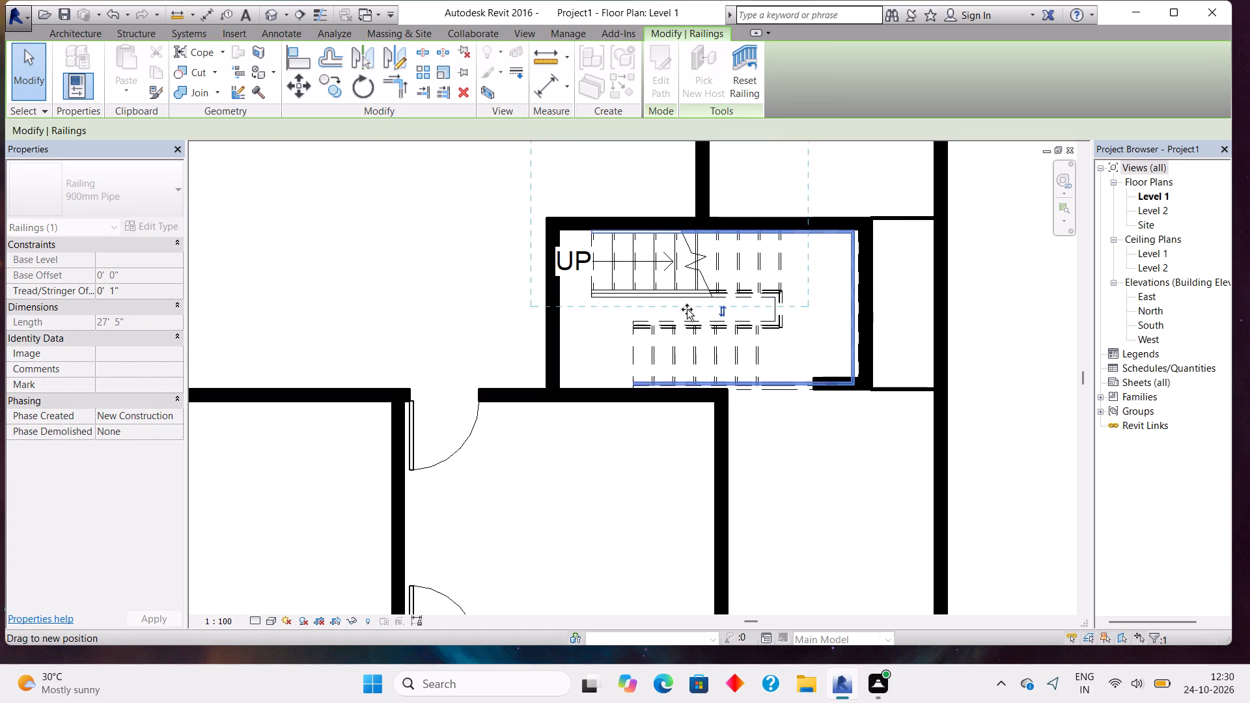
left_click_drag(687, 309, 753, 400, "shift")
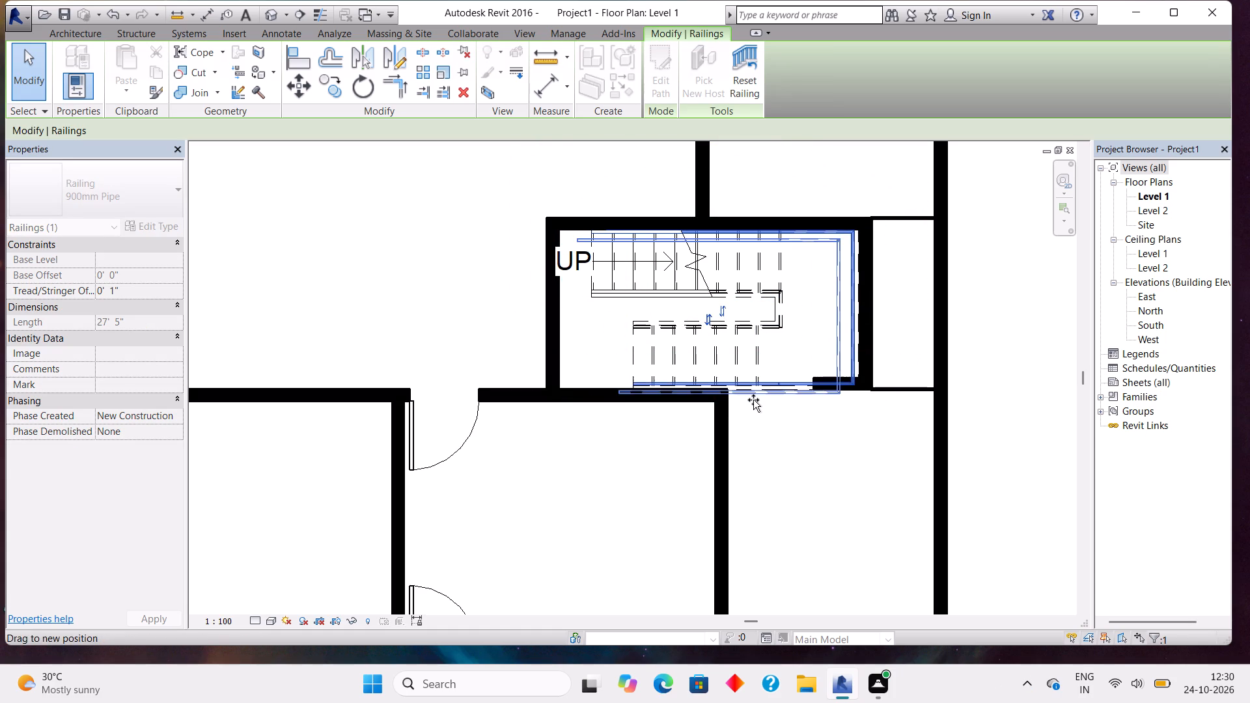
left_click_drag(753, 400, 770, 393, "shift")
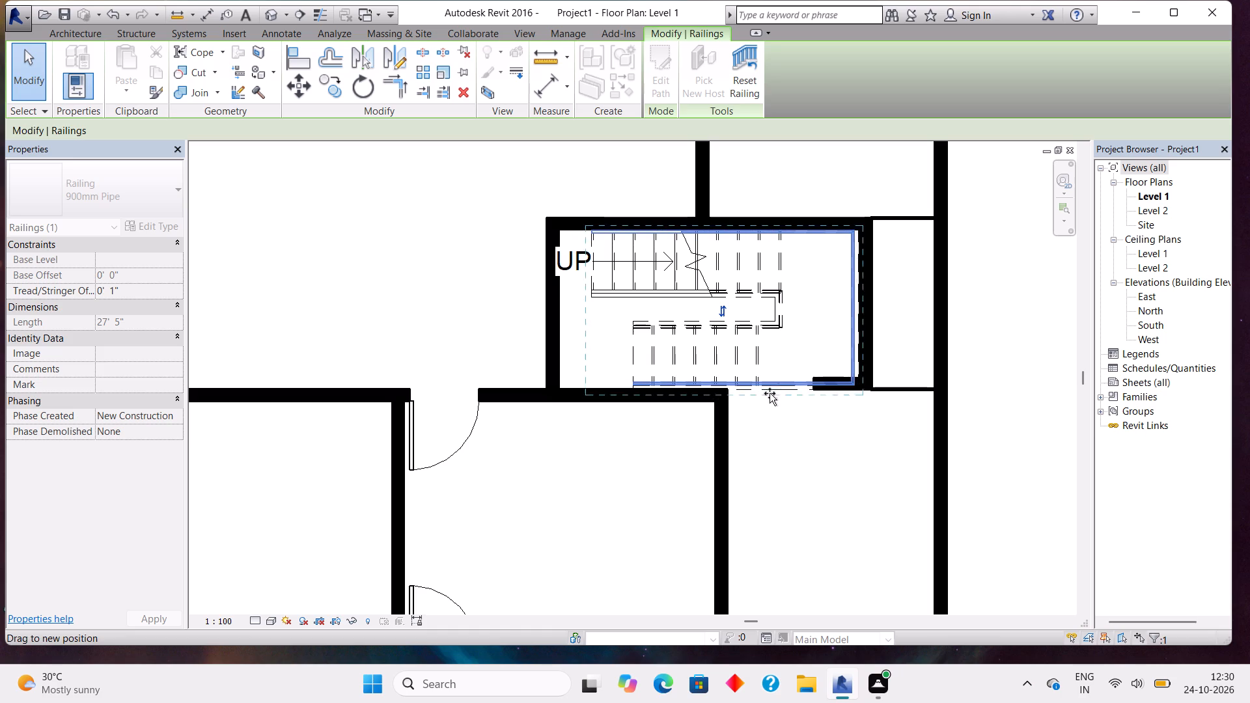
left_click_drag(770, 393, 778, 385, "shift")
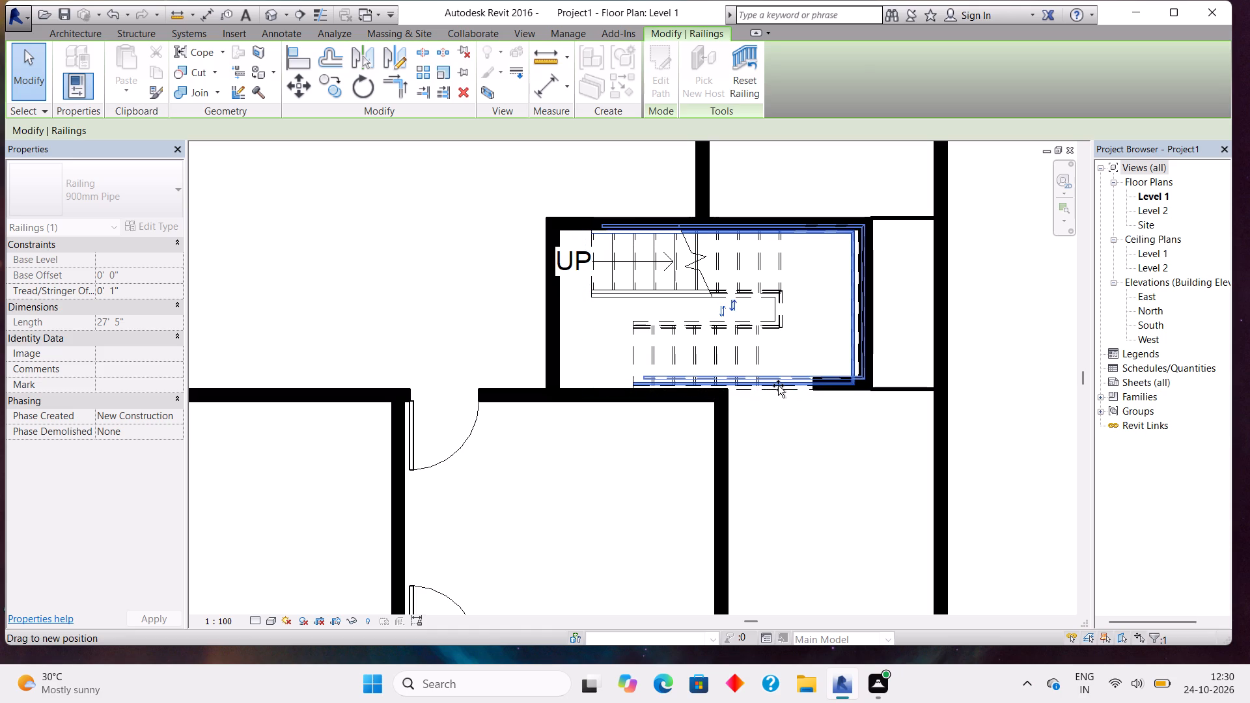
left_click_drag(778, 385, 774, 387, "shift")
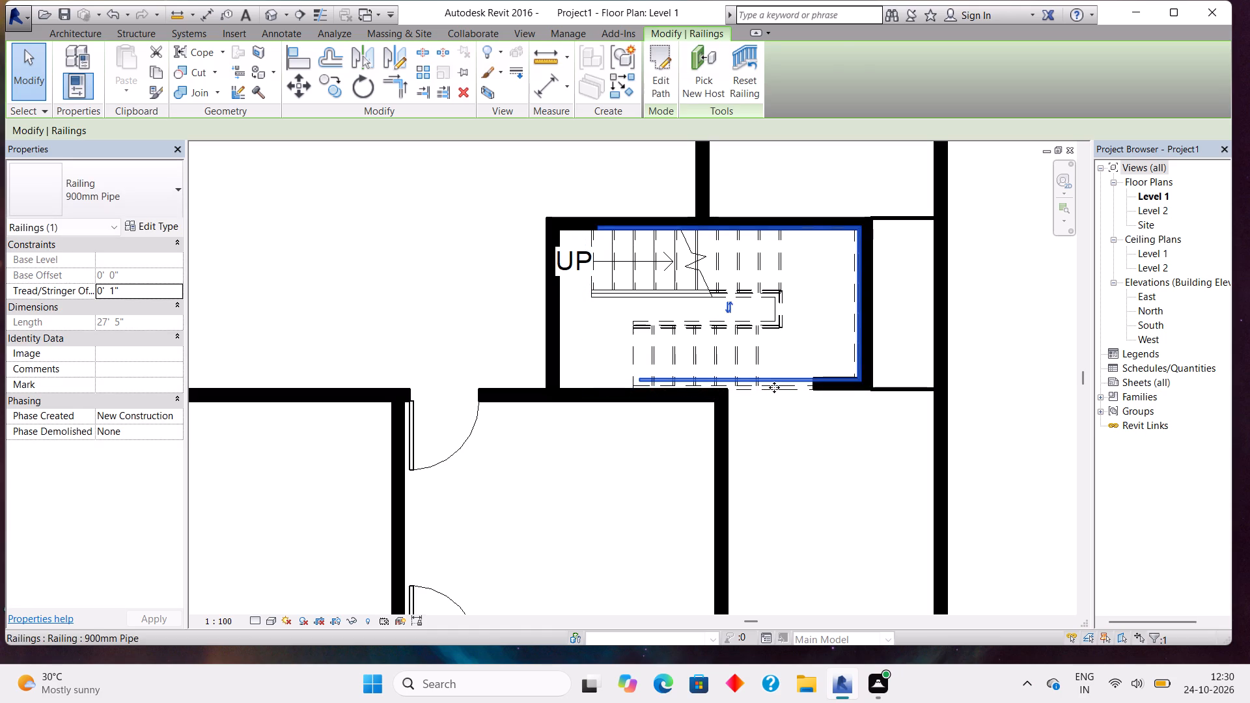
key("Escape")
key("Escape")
Delete the inner railing and the whole two-run stair from the small room.
left_click(742, 297)
key("Escape")
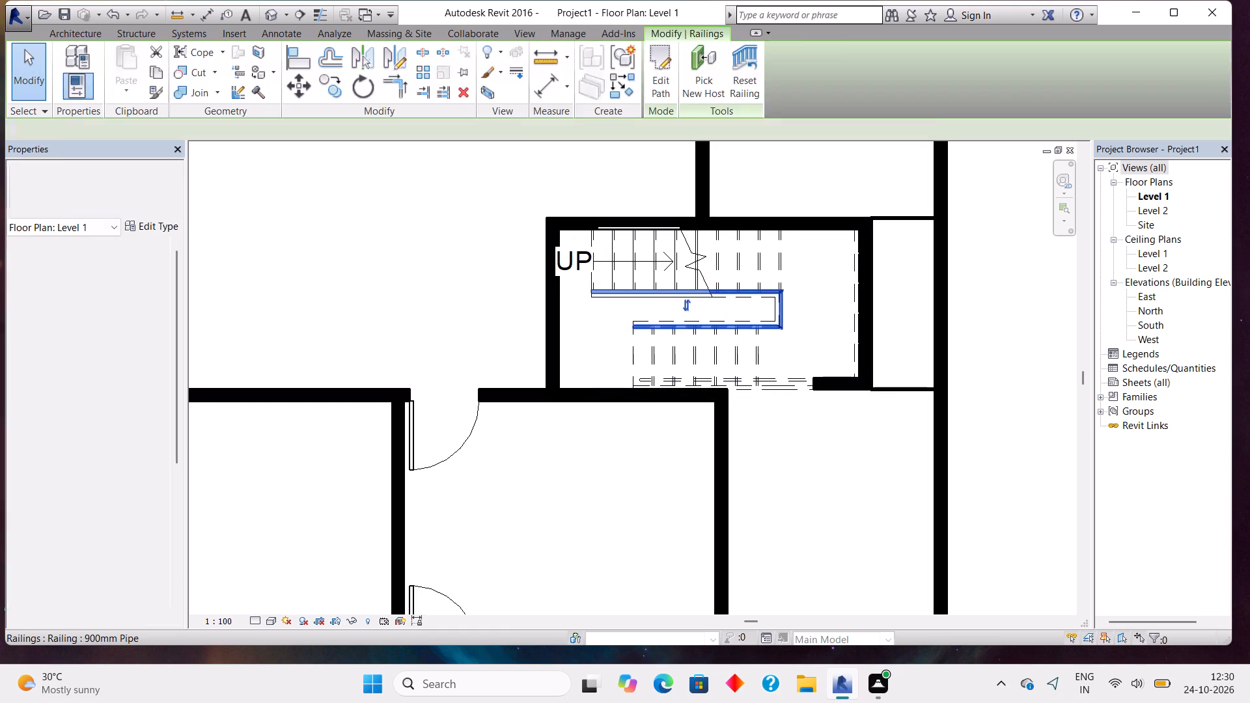
key("Delete")
left_click(742, 297)
key("Delete")
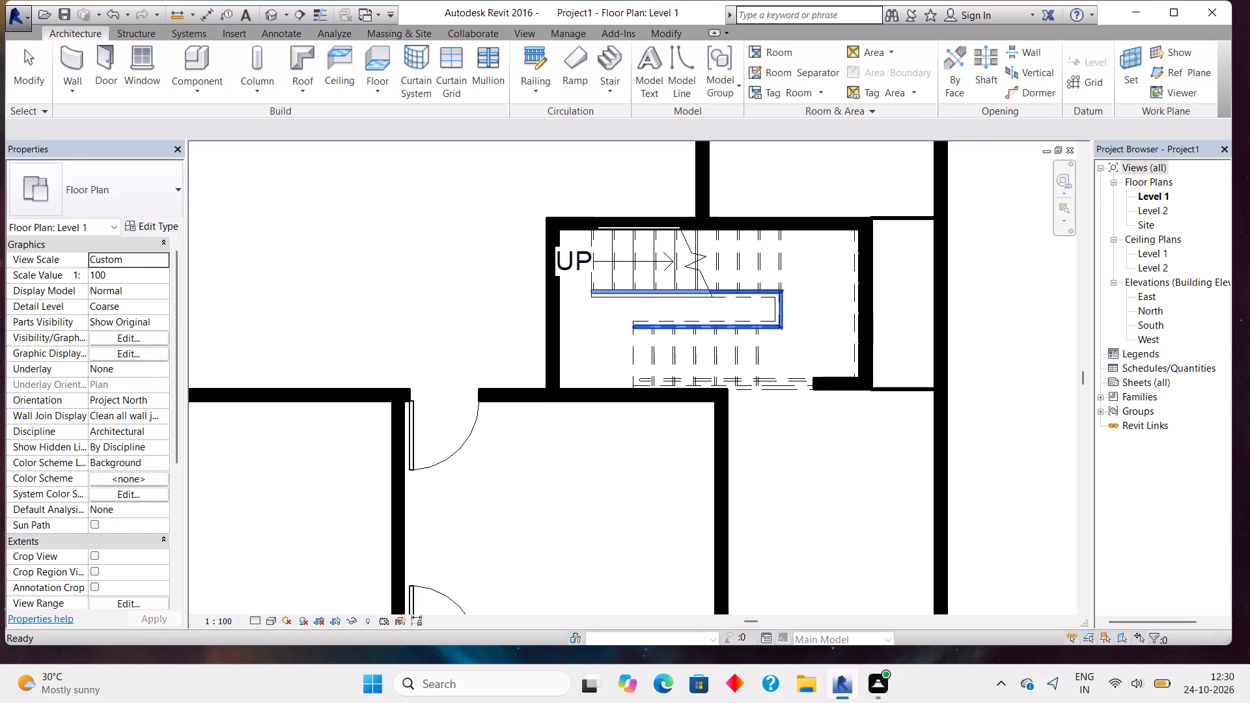
left_click(796, 276)
key("Delete")
key("Delete")
key("Delete")
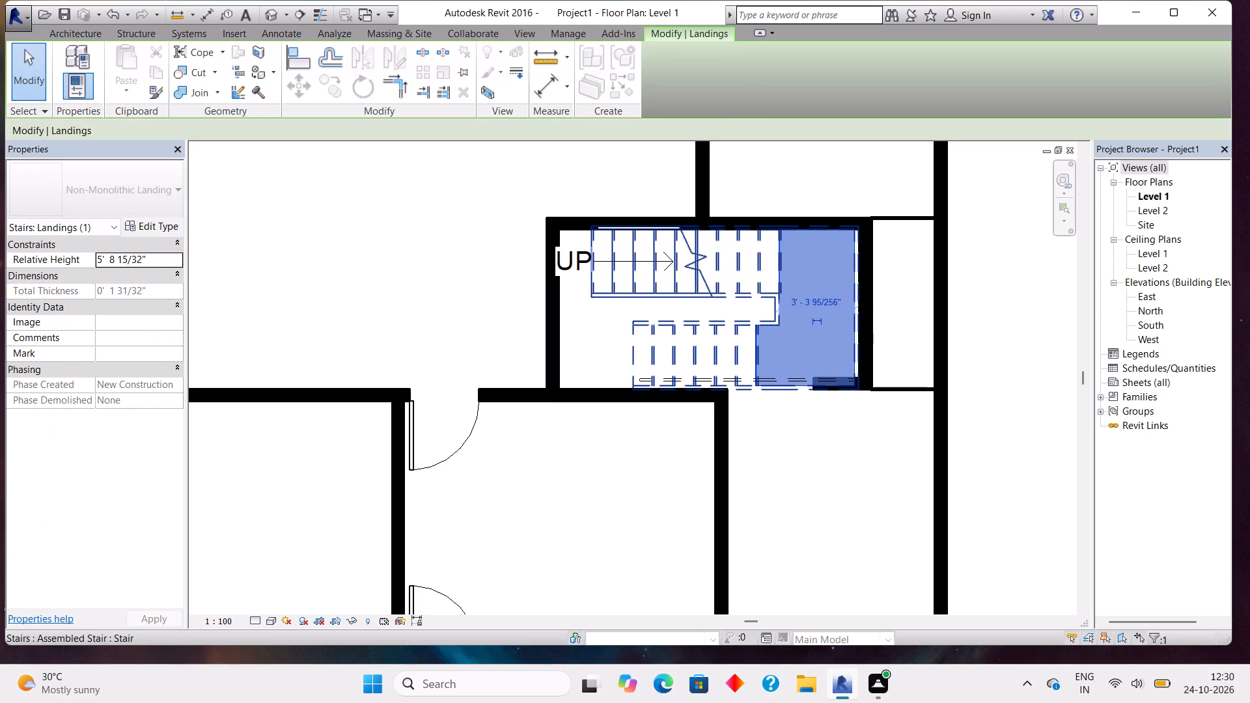
left_click(761, 275)
key("Delete")
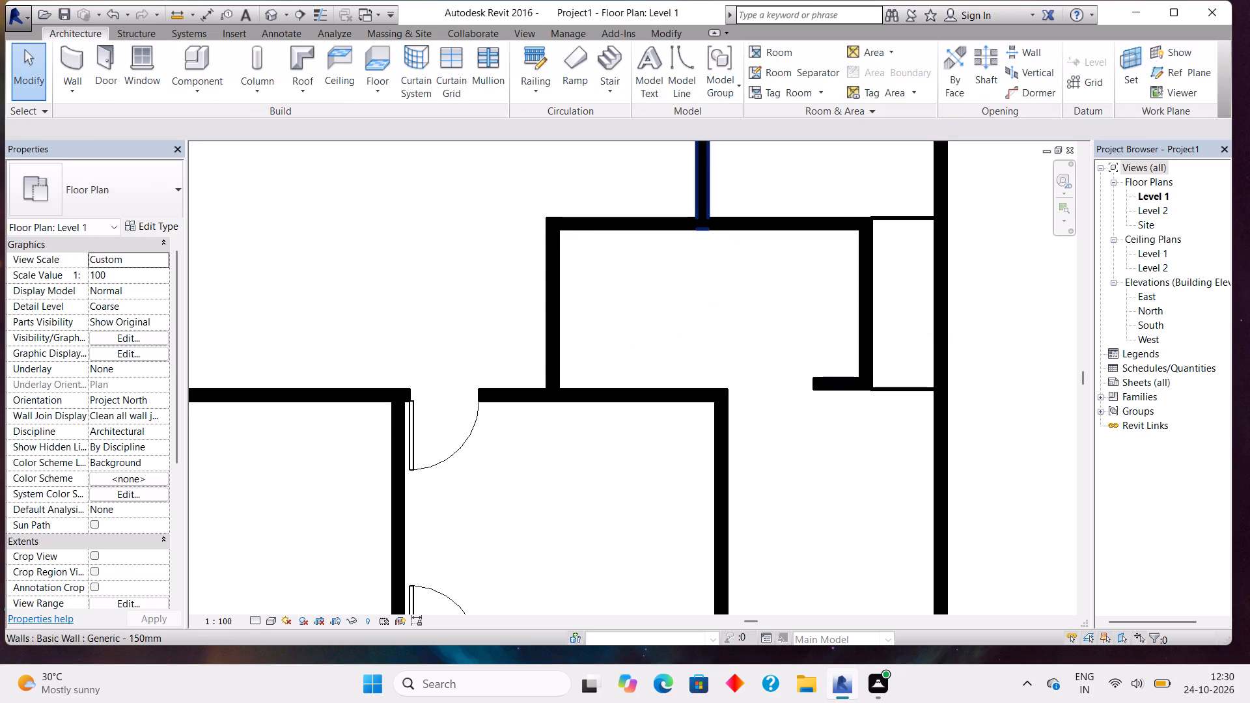
Begin a new stair in the small room with a leftward six-riser run, about 4' 6" long, along its bottom wall.
left_click(612, 53)
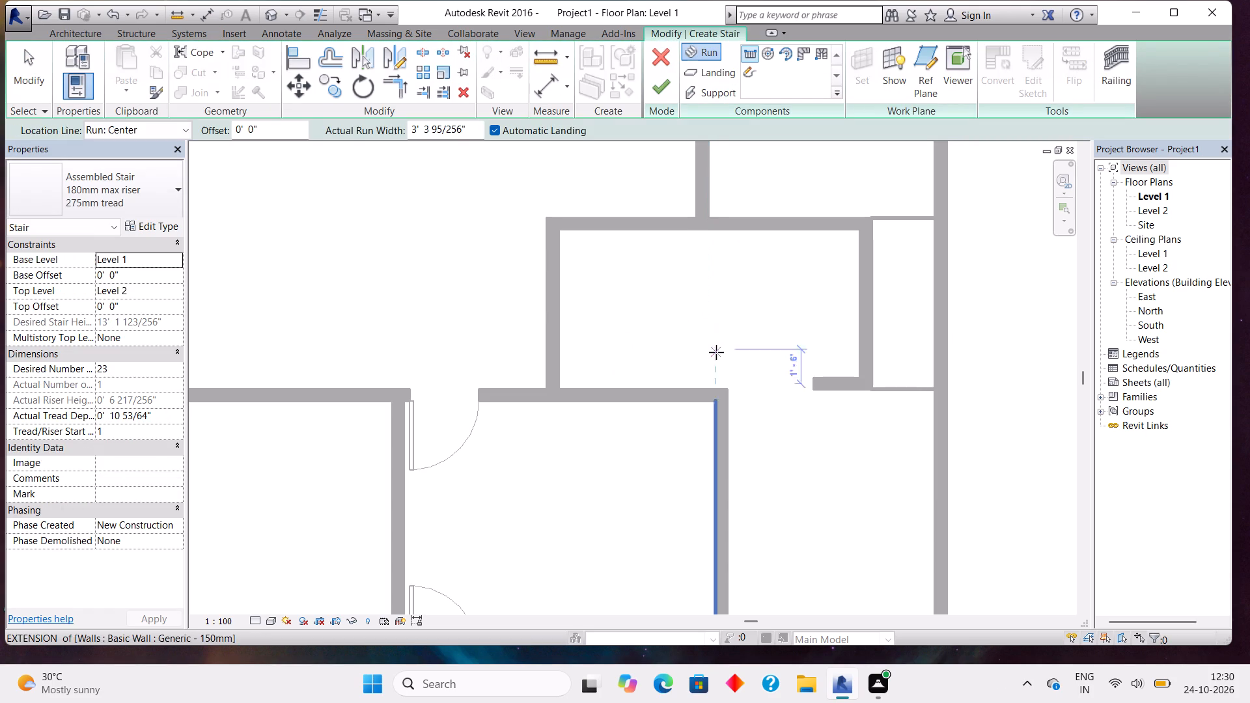
left_click(723, 359)
left_click(624, 359)
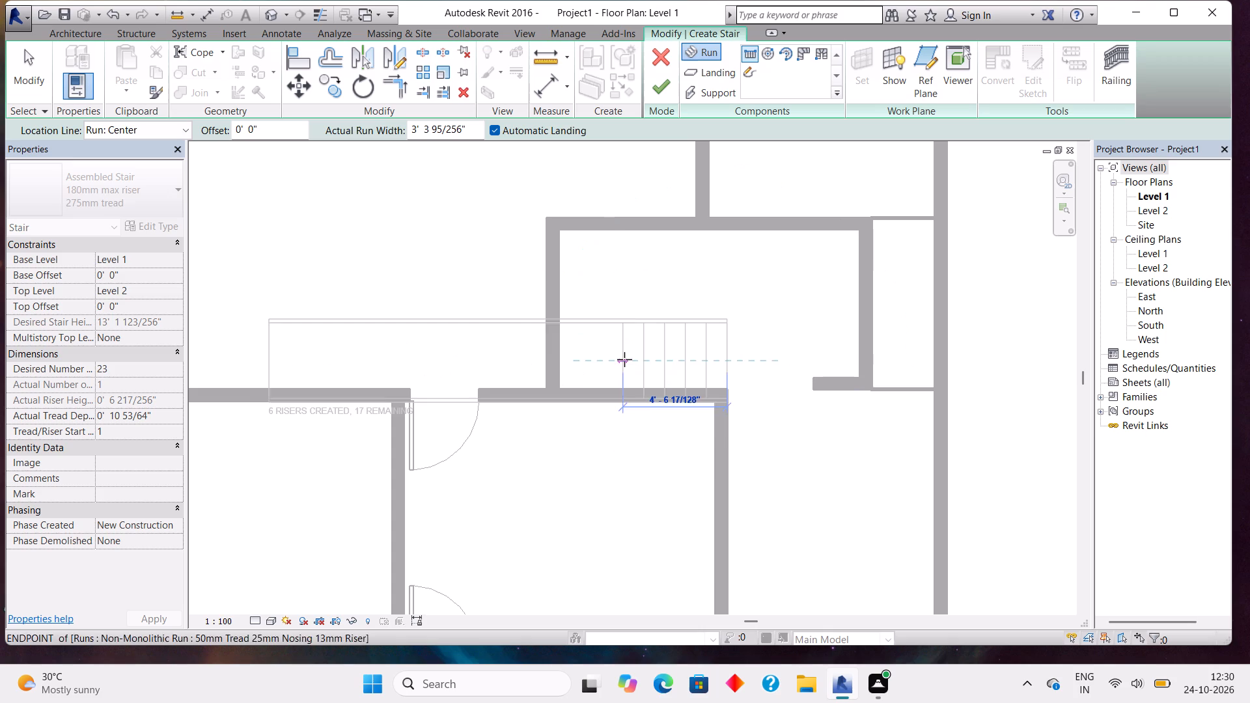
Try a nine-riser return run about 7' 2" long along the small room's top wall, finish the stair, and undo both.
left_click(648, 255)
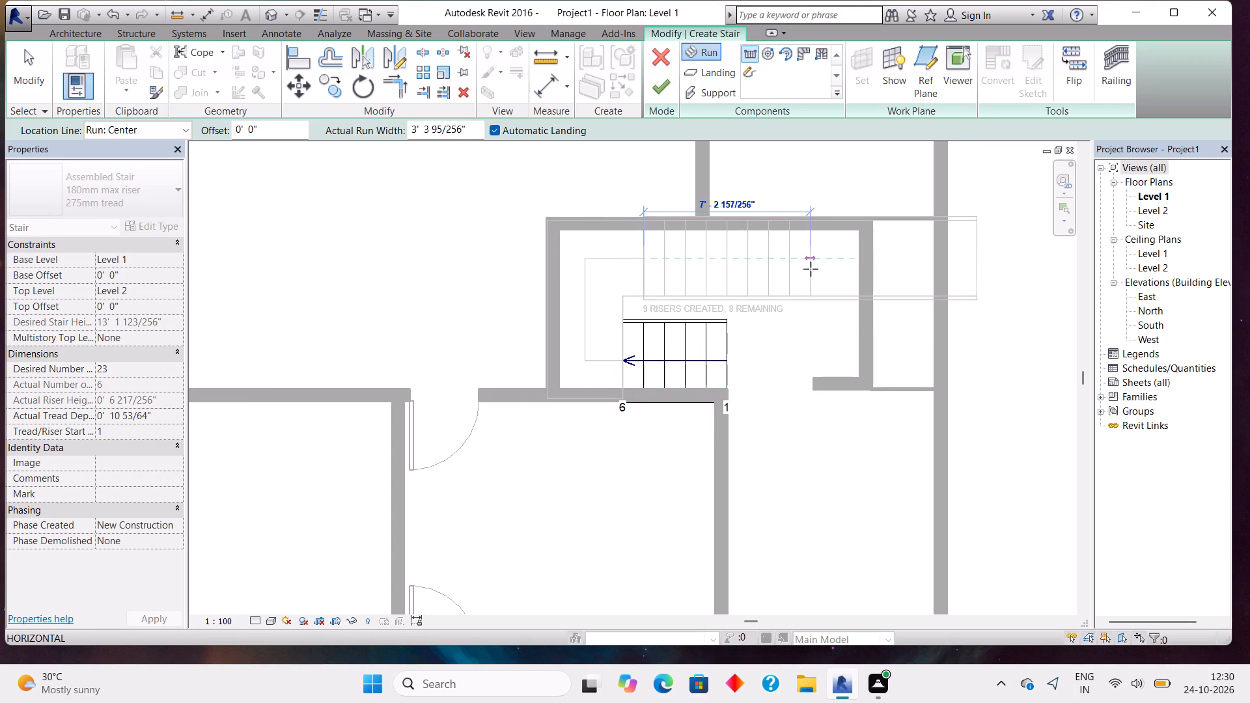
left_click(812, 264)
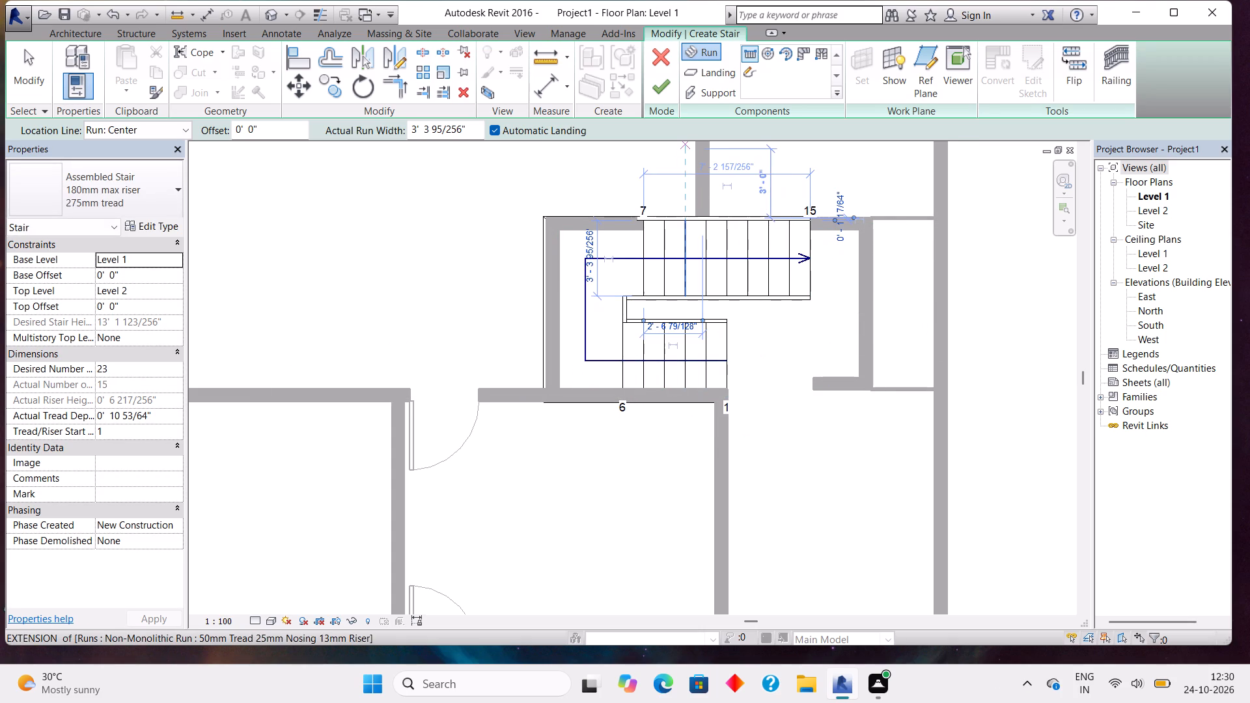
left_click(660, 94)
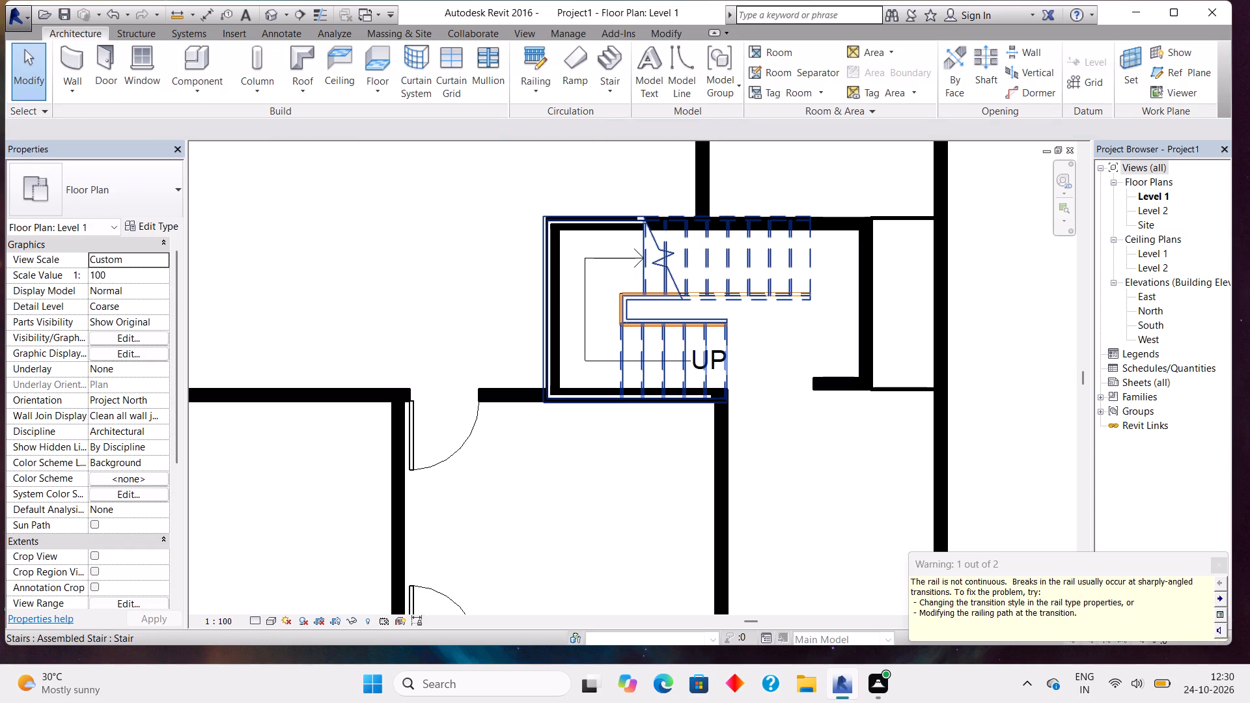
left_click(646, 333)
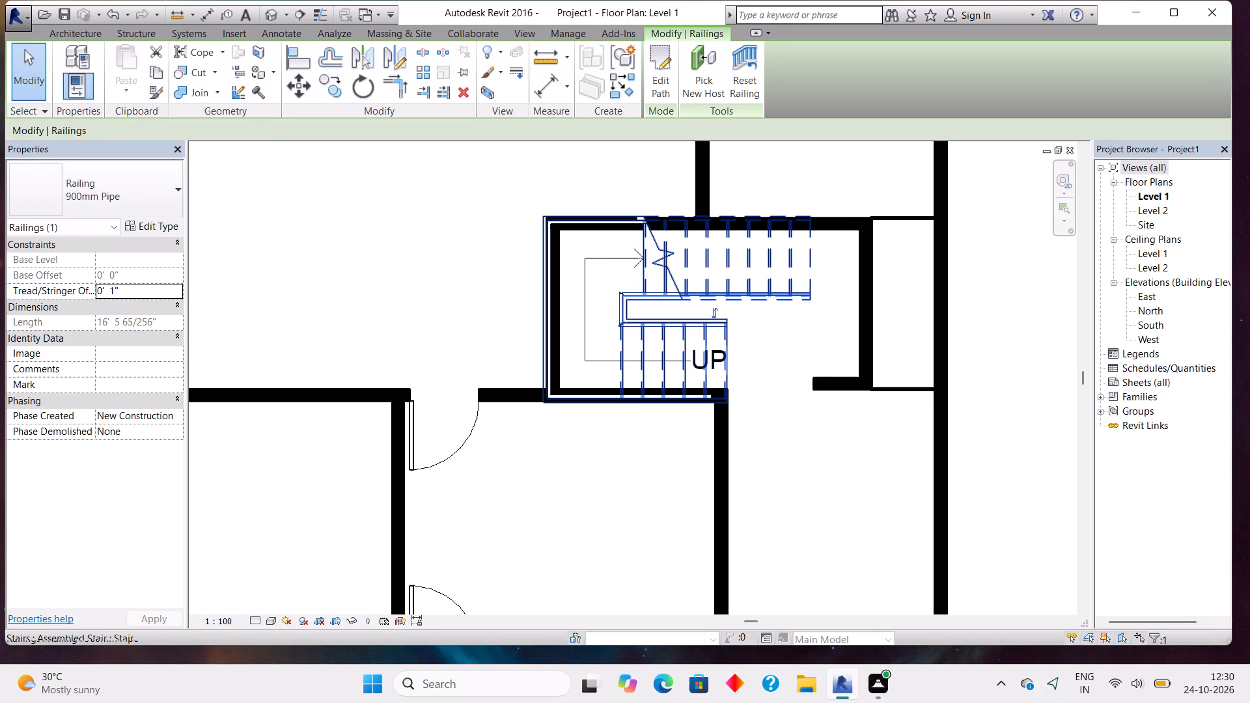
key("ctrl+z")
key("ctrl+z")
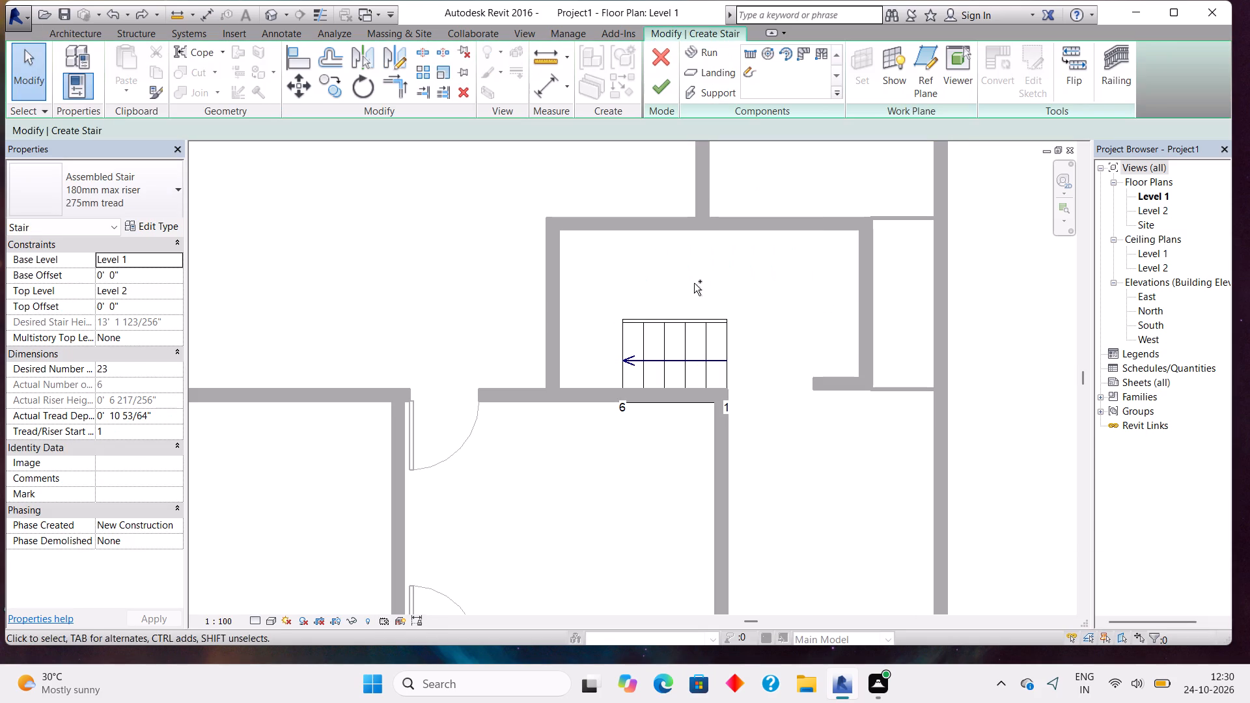
Delete the remaining six-riser run along the small room's bottom wall.
left_click(678, 349)
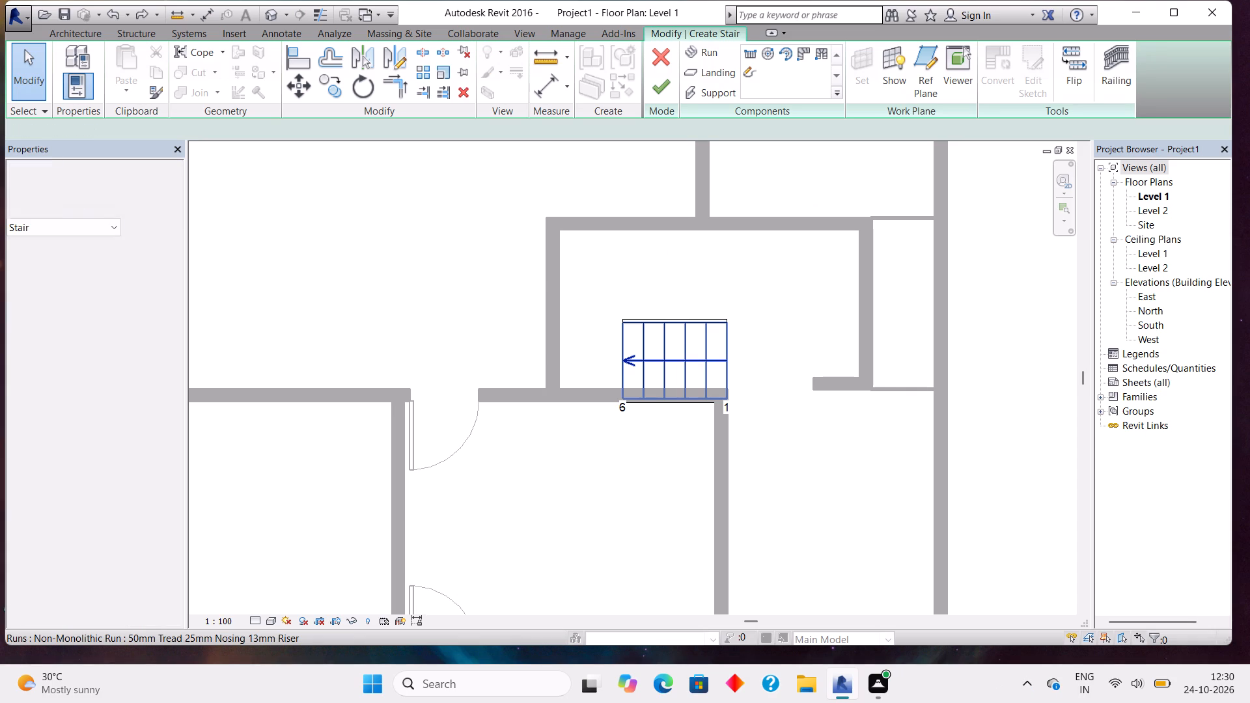
key("Delete")
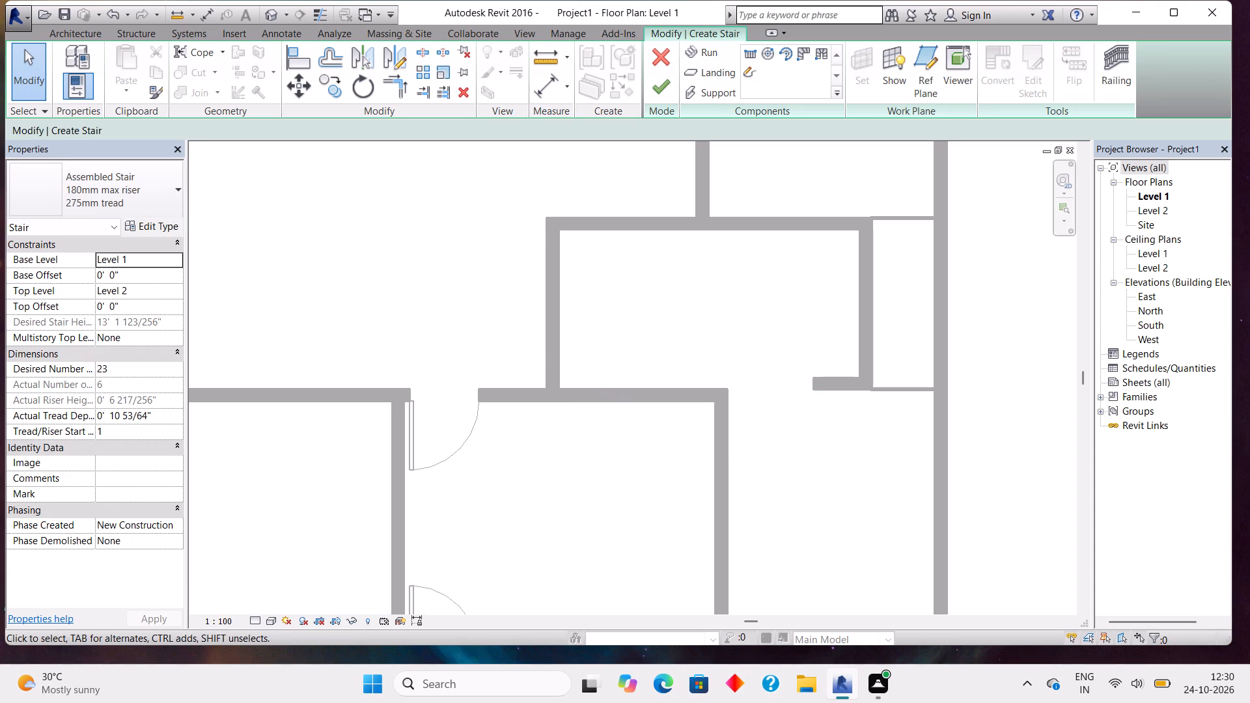
Draw a leftward six-riser run about 4' 6" long above the bottom wall and a rightward eight-riser return run about 6' 4" long.
left_click(747, 59)
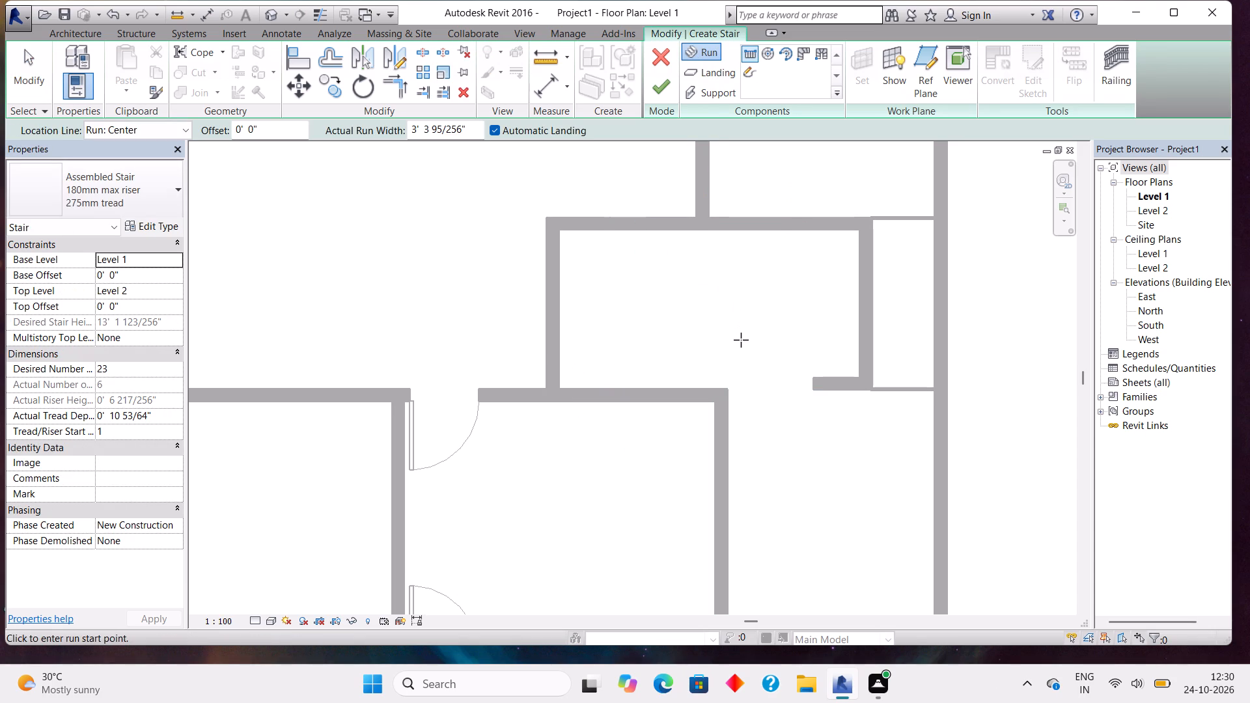
left_click(731, 347)
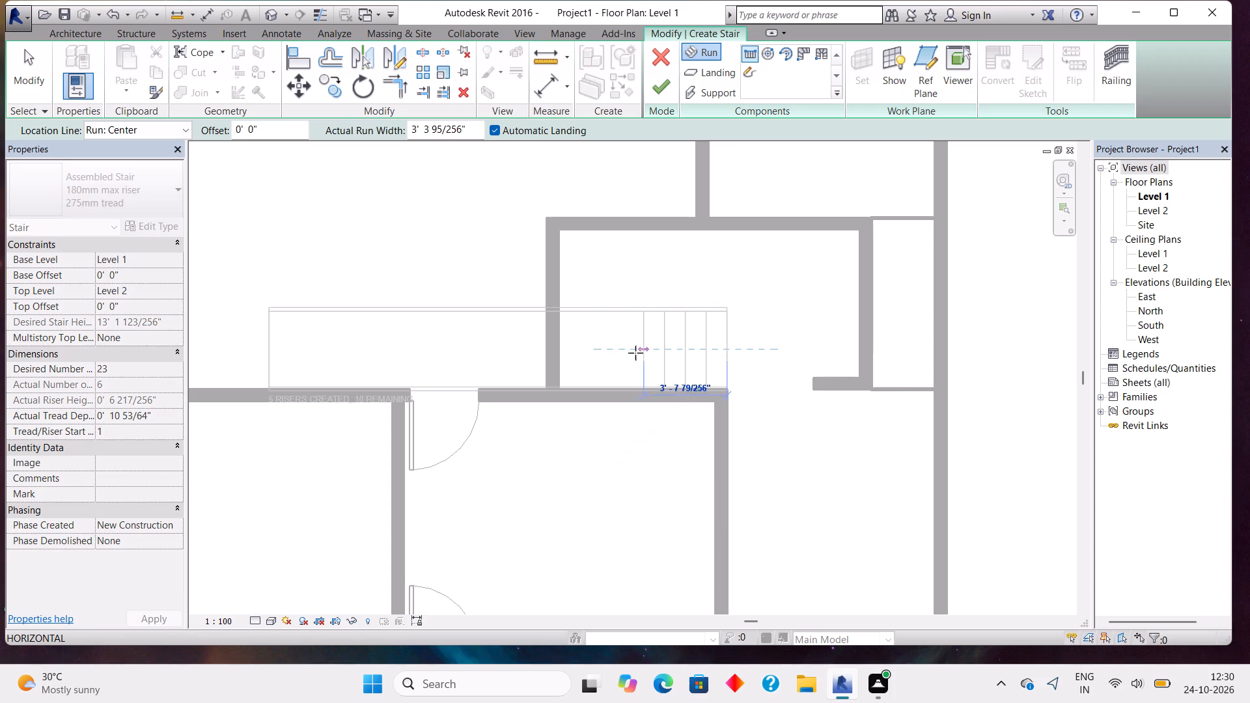
left_click(619, 353)
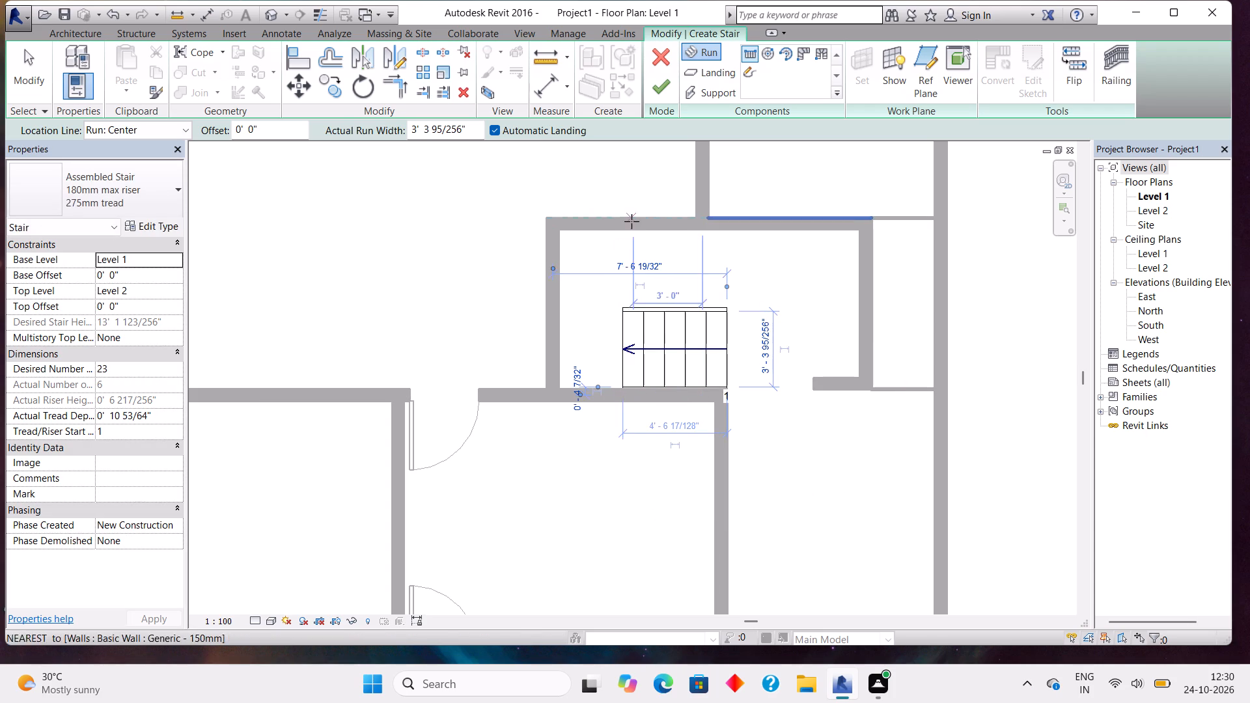
left_click(674, 263)
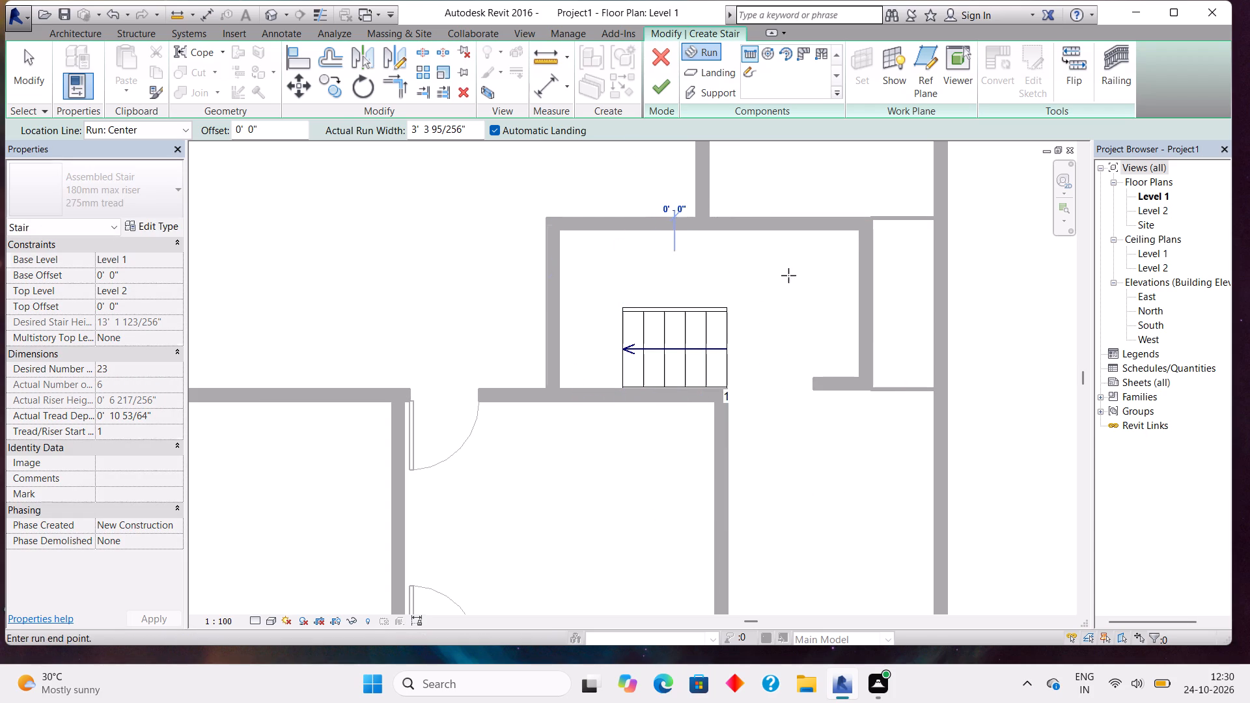
left_click(826, 259)
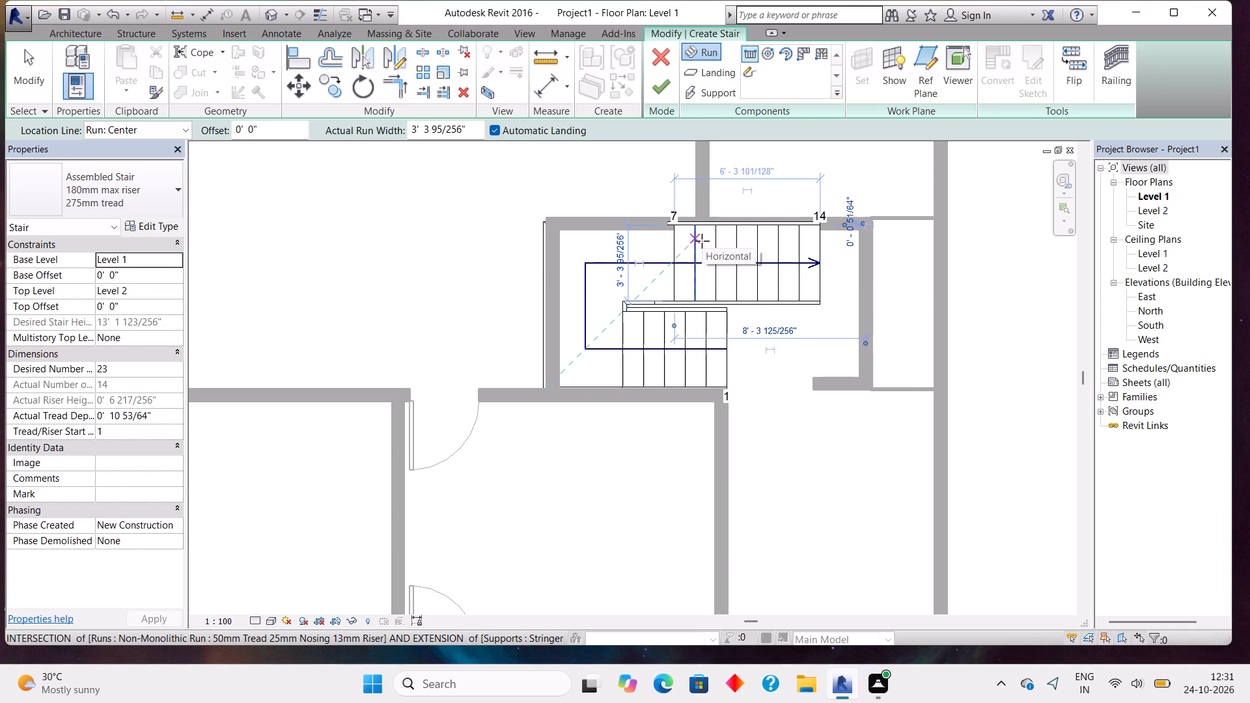
key("Escape")
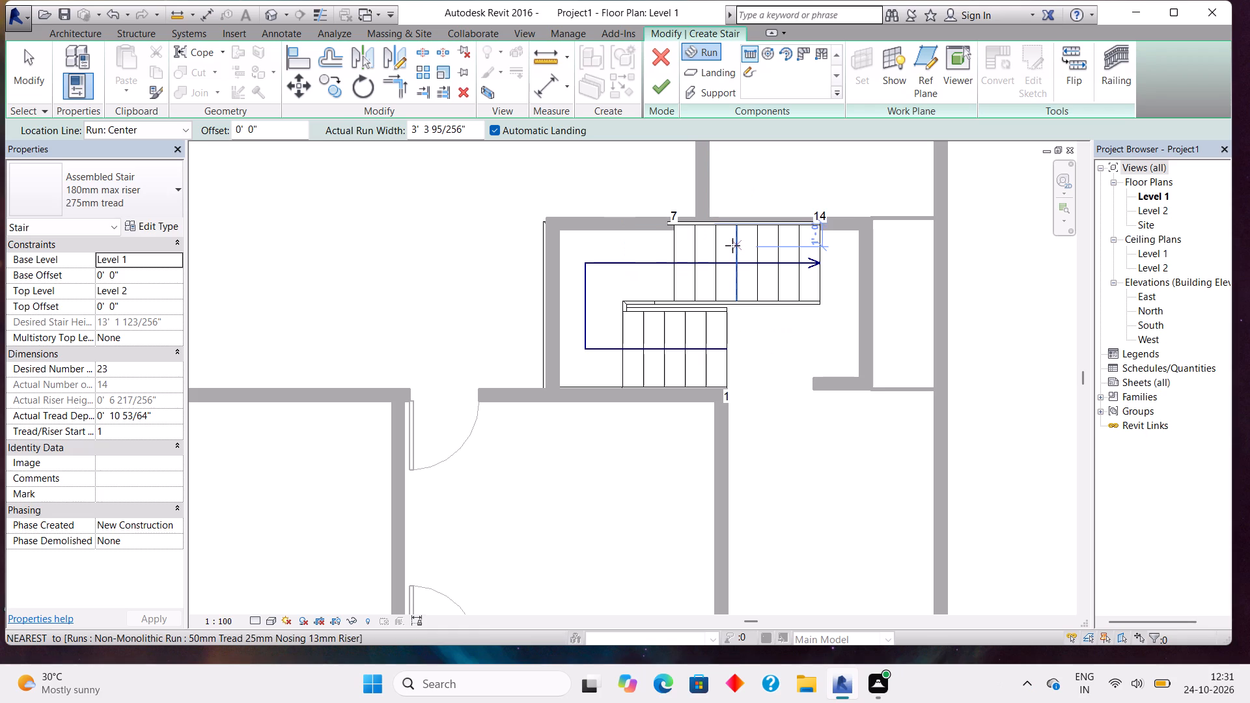
left_click(732, 245)
key("Escape")
key("Escape")
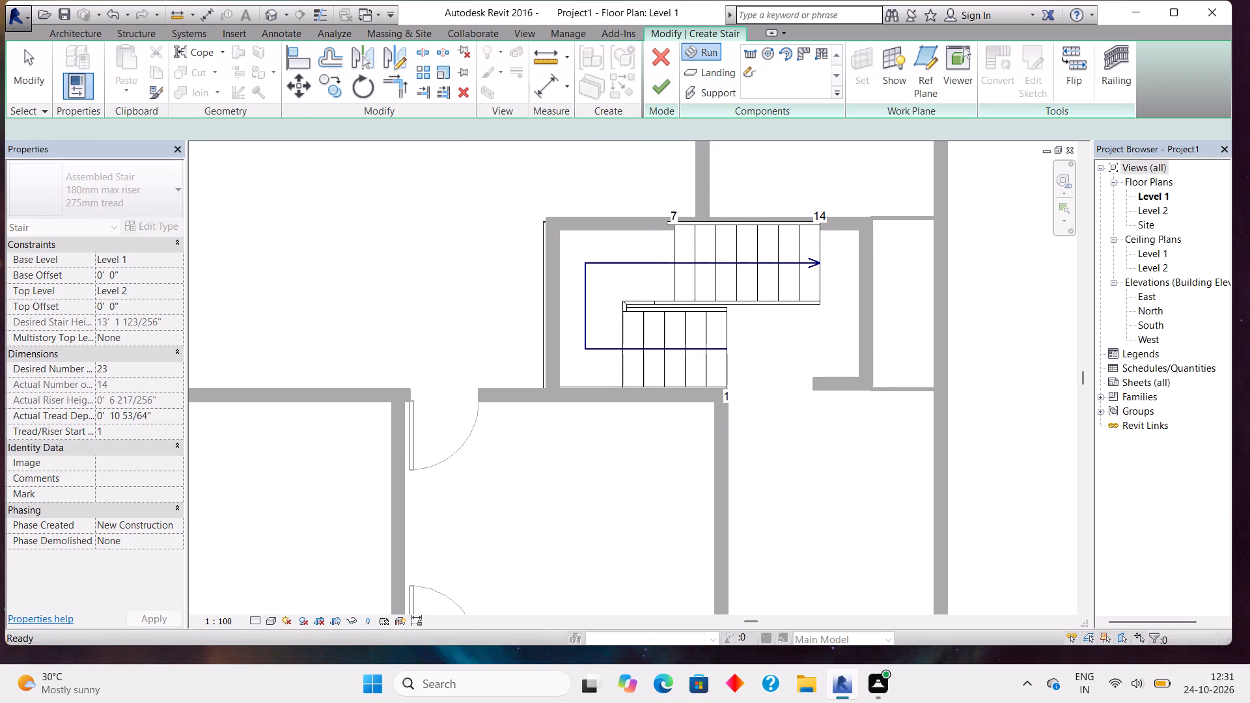
Narrow the upper run to clear the top wall and the lower run to about 3' 2" wide, and finish the stair.
left_click(719, 238)
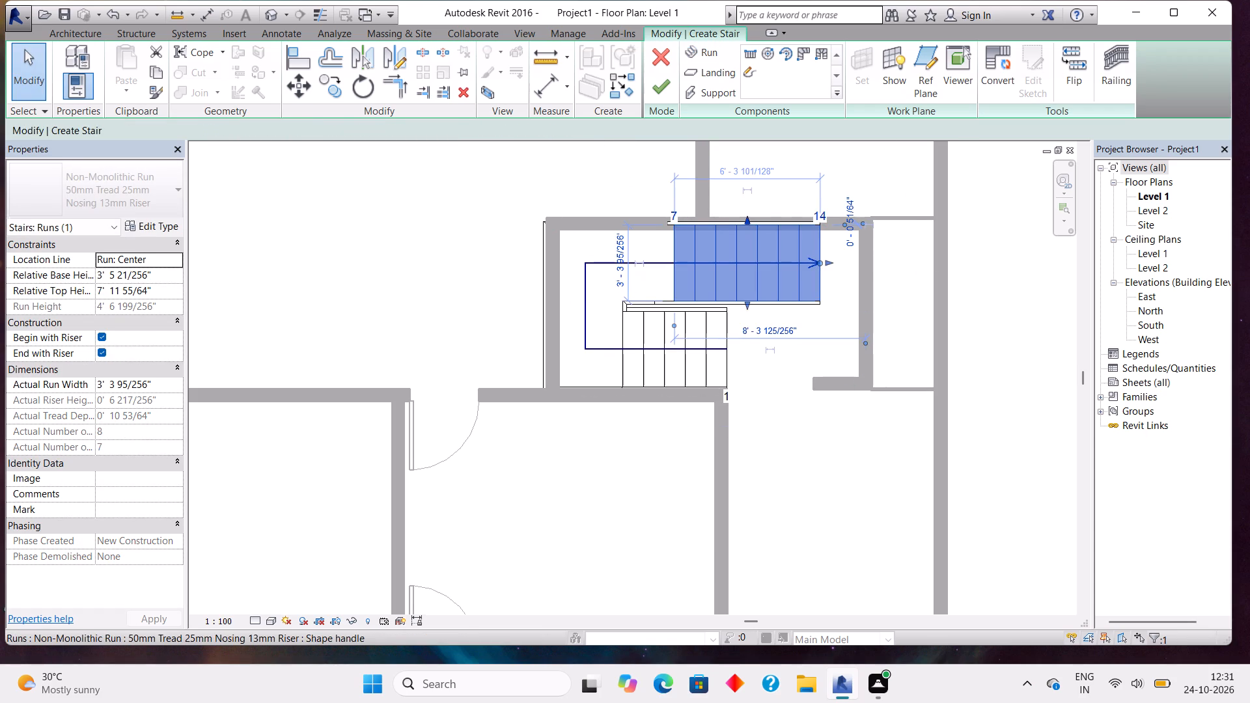
left_click_drag(748, 218, 747, 235)
left_click(673, 338)
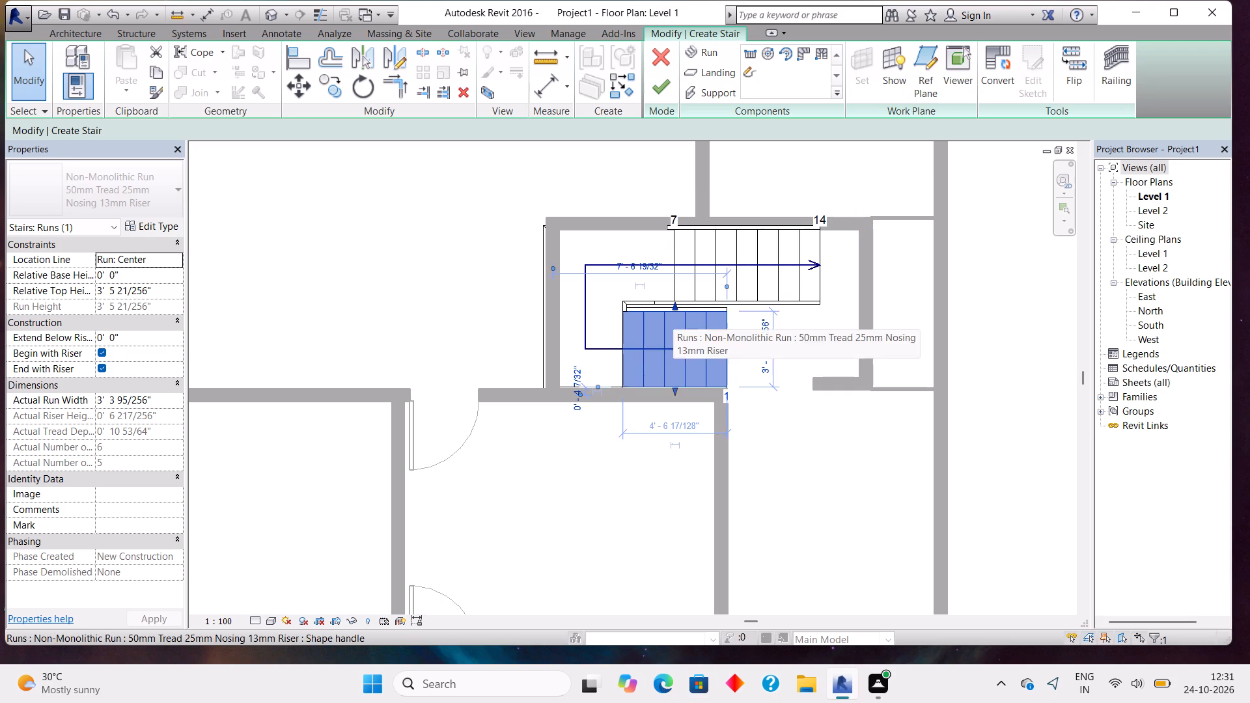
left_click(674, 307)
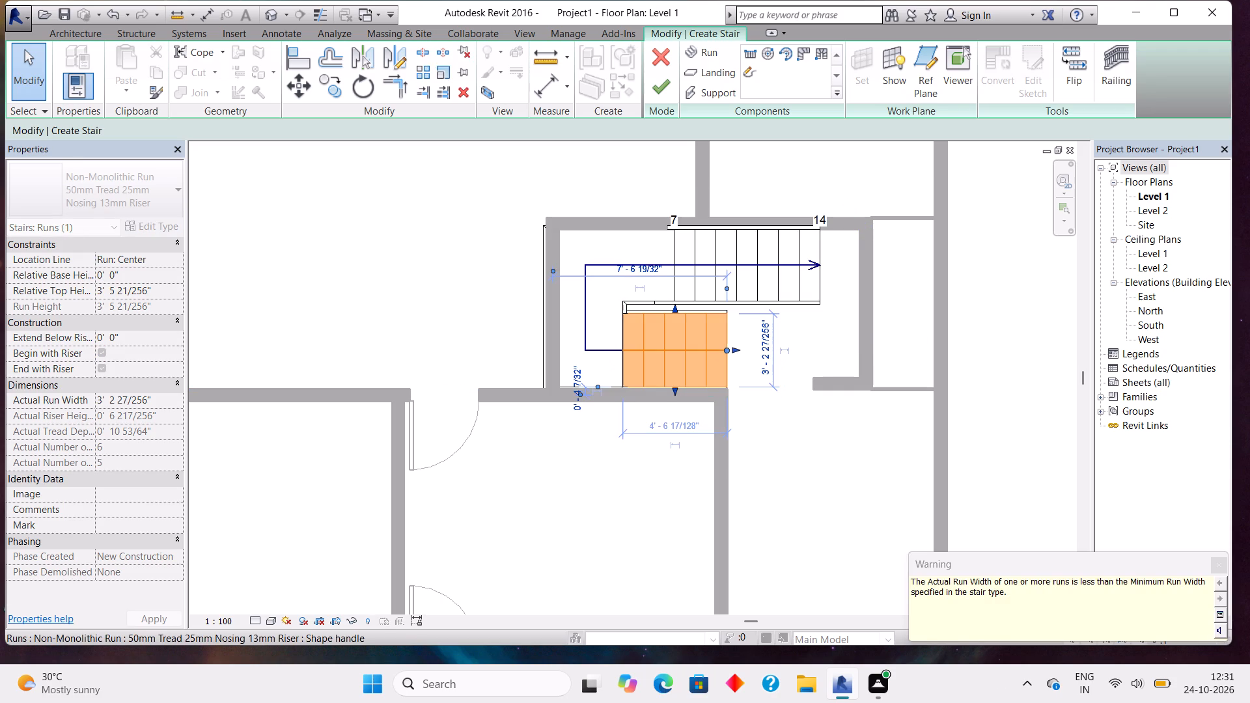
left_click(777, 320)
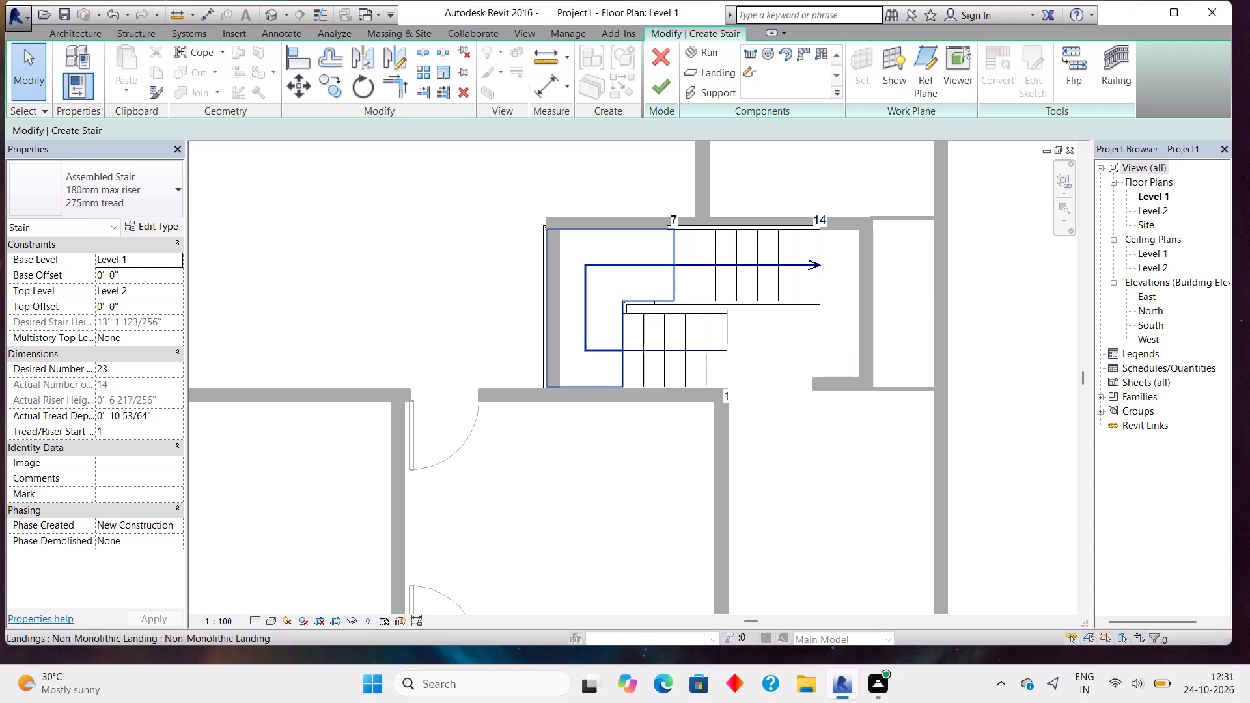
key("Escape")
left_click(653, 87)
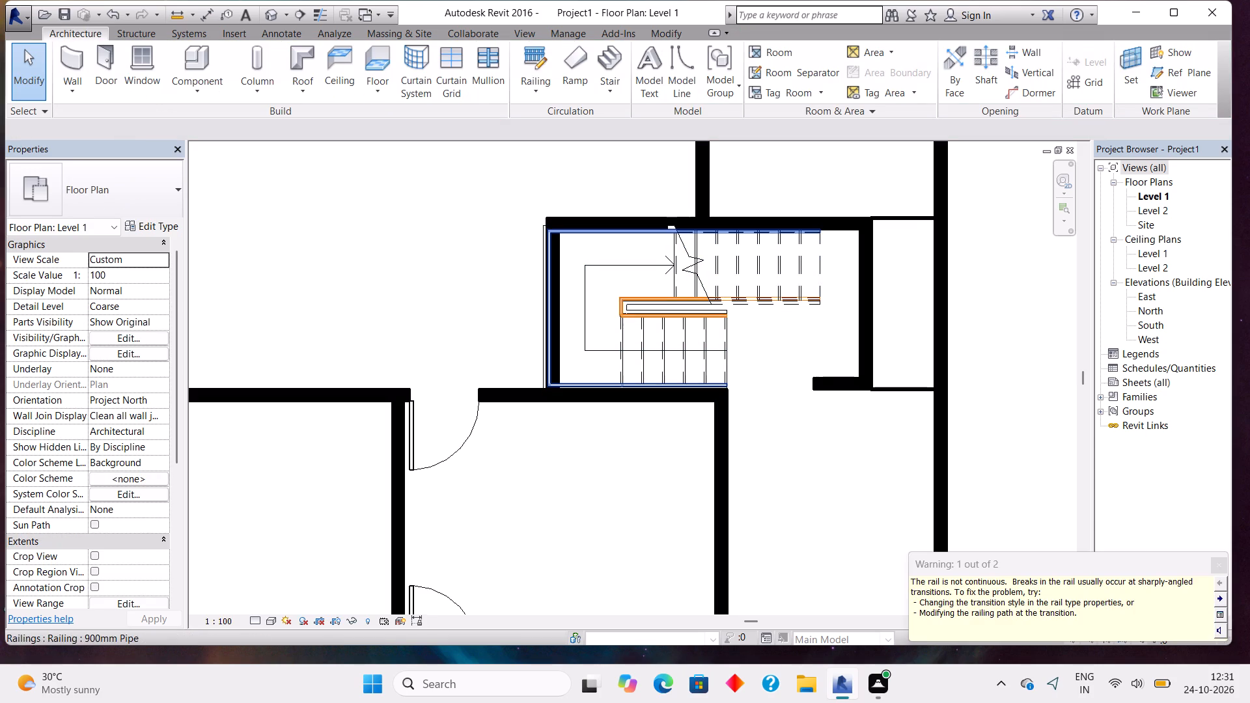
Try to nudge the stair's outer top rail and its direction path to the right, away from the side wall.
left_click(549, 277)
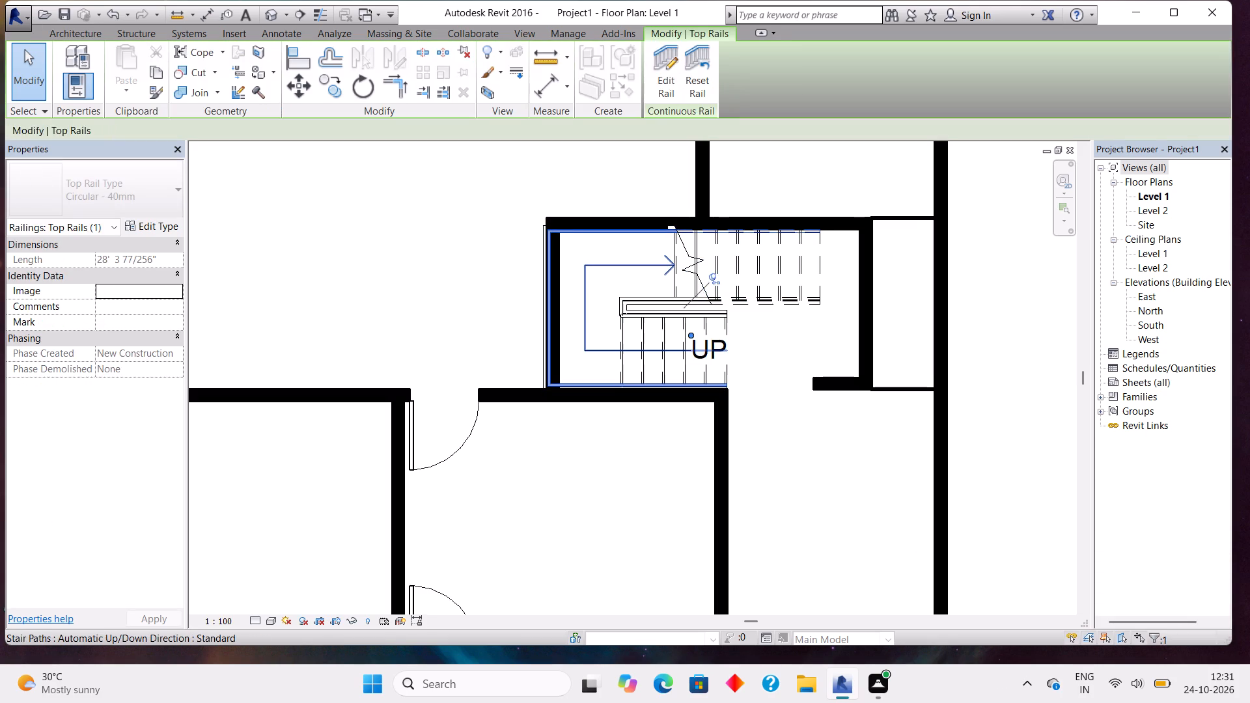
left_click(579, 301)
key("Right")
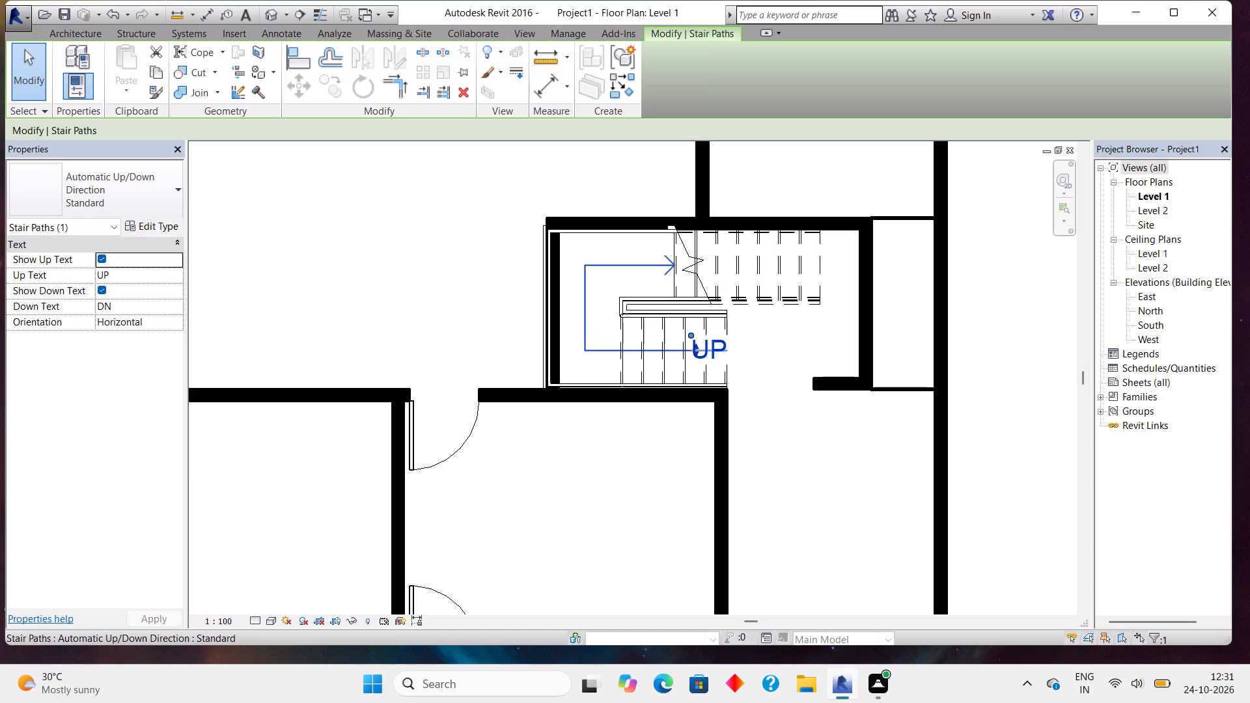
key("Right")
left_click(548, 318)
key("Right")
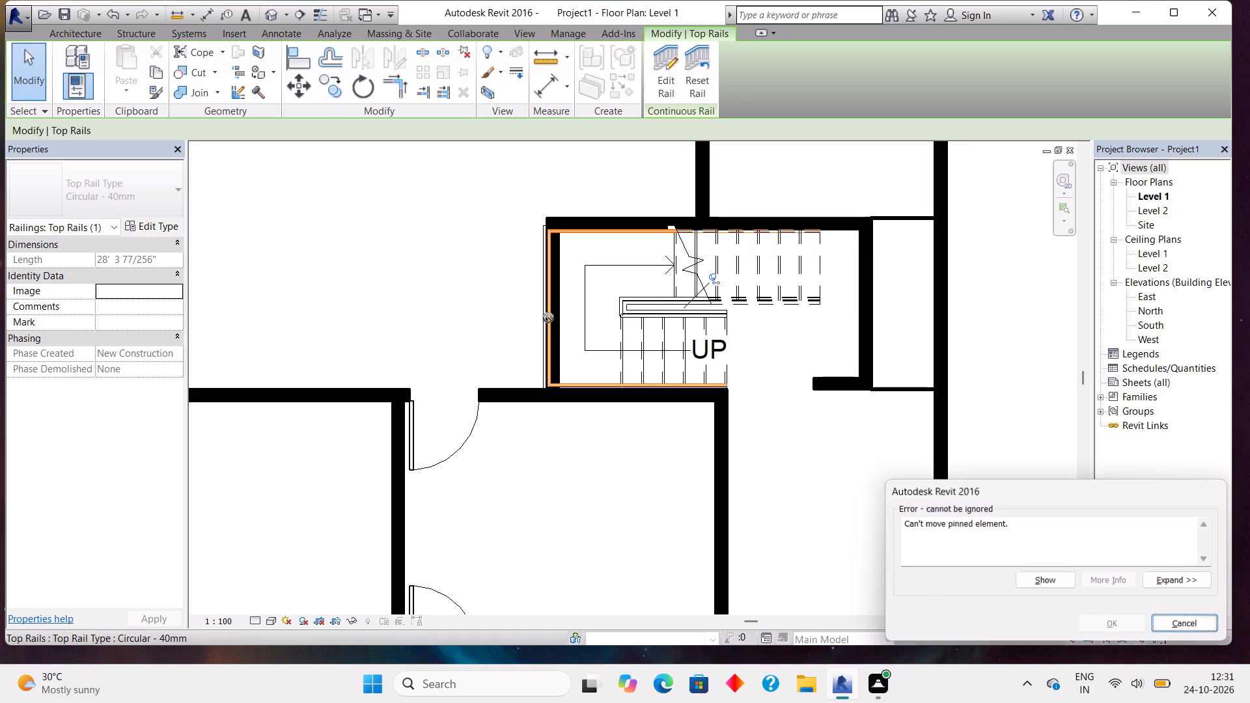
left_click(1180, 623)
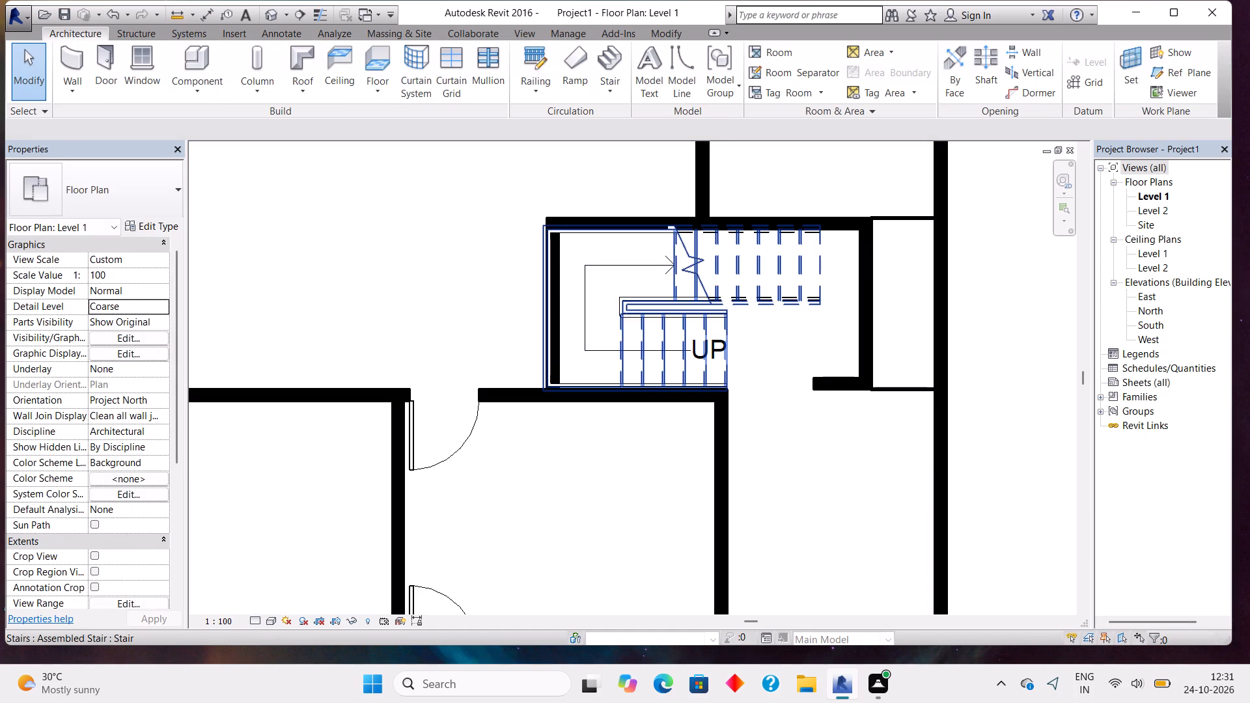
Nudge the whole stair slightly to the right so its landing edge sits inside the small room's left wall.
left_click(757, 271)
key("Right")
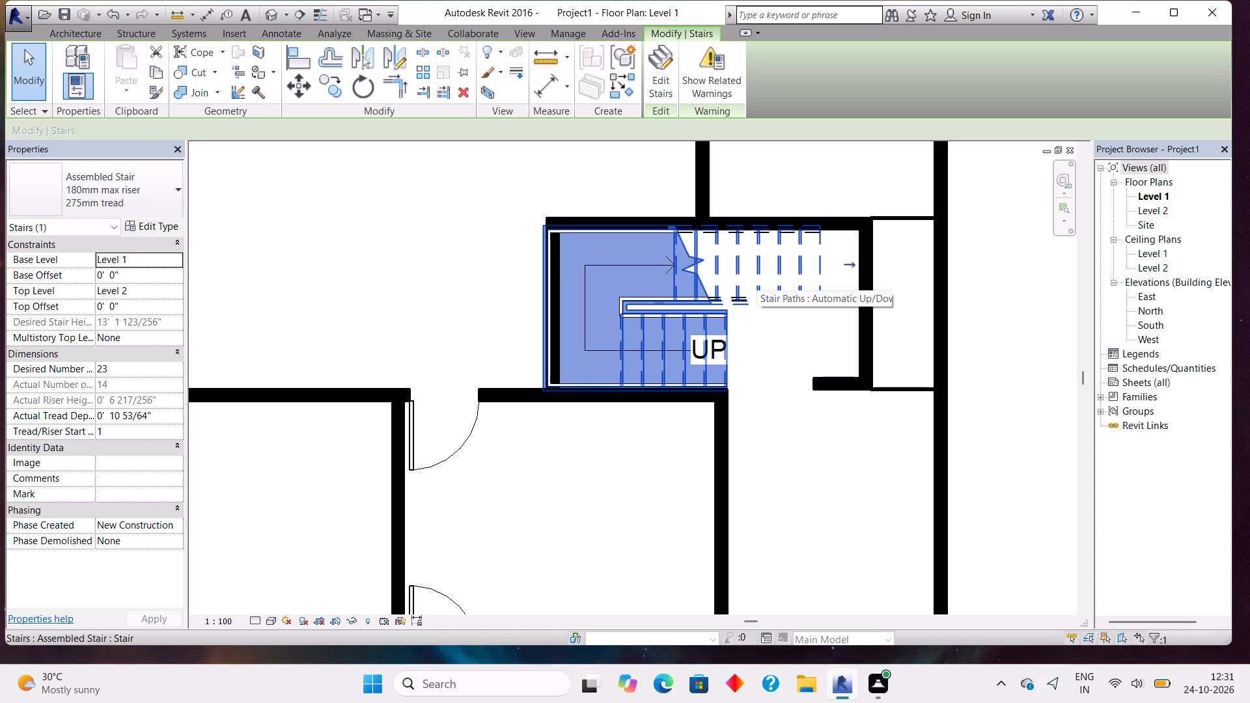
key("Right")
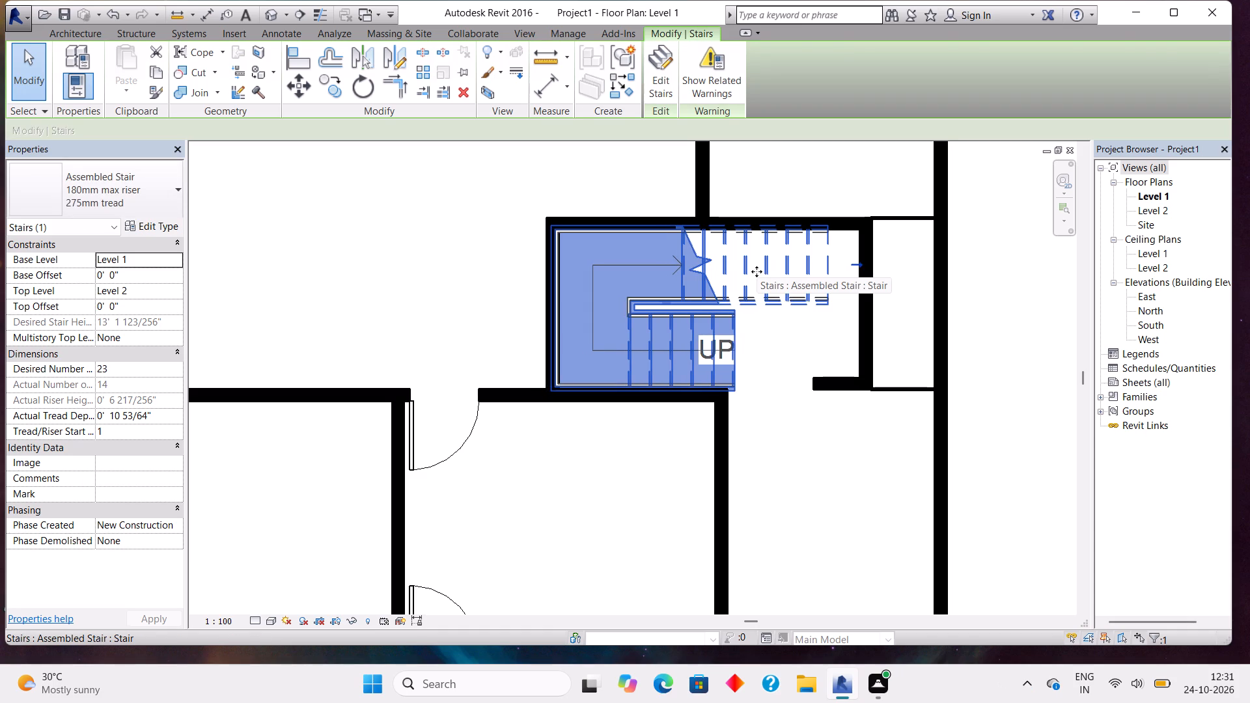
key("Escape")
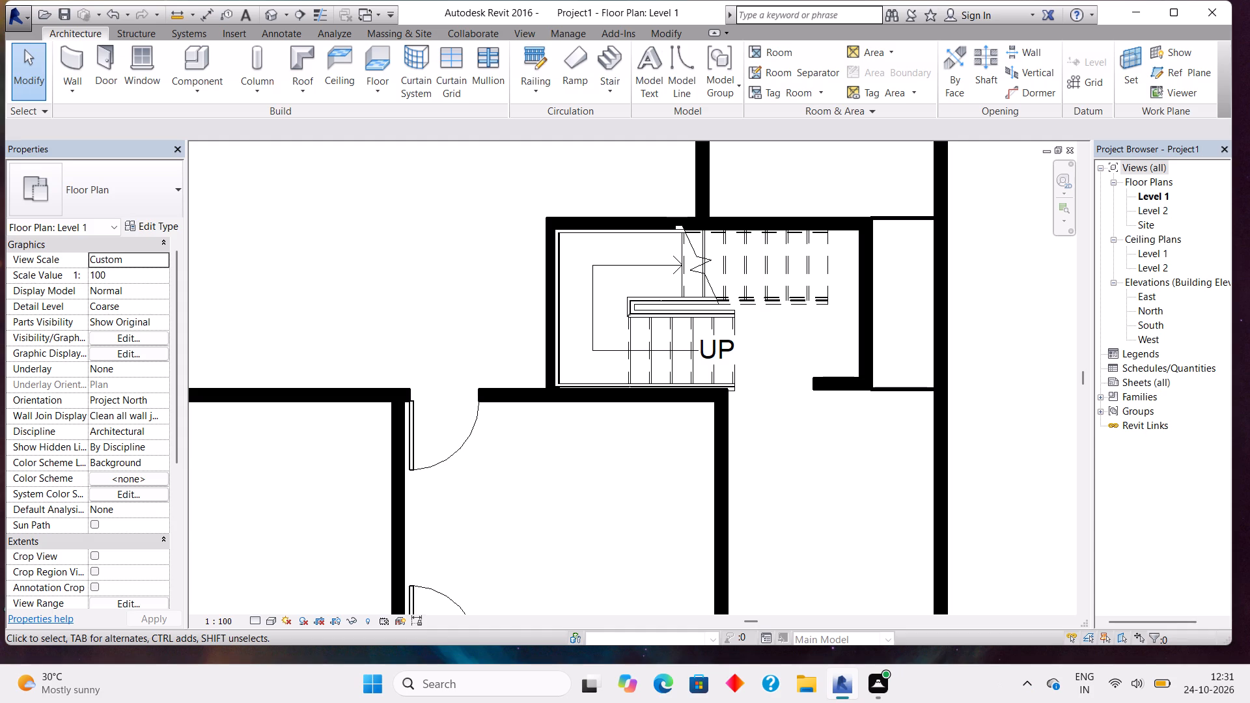
Look over the whole floor plan, from the upper rooms down to the double-door entrance.
scroll(841, 494, "down", 6)
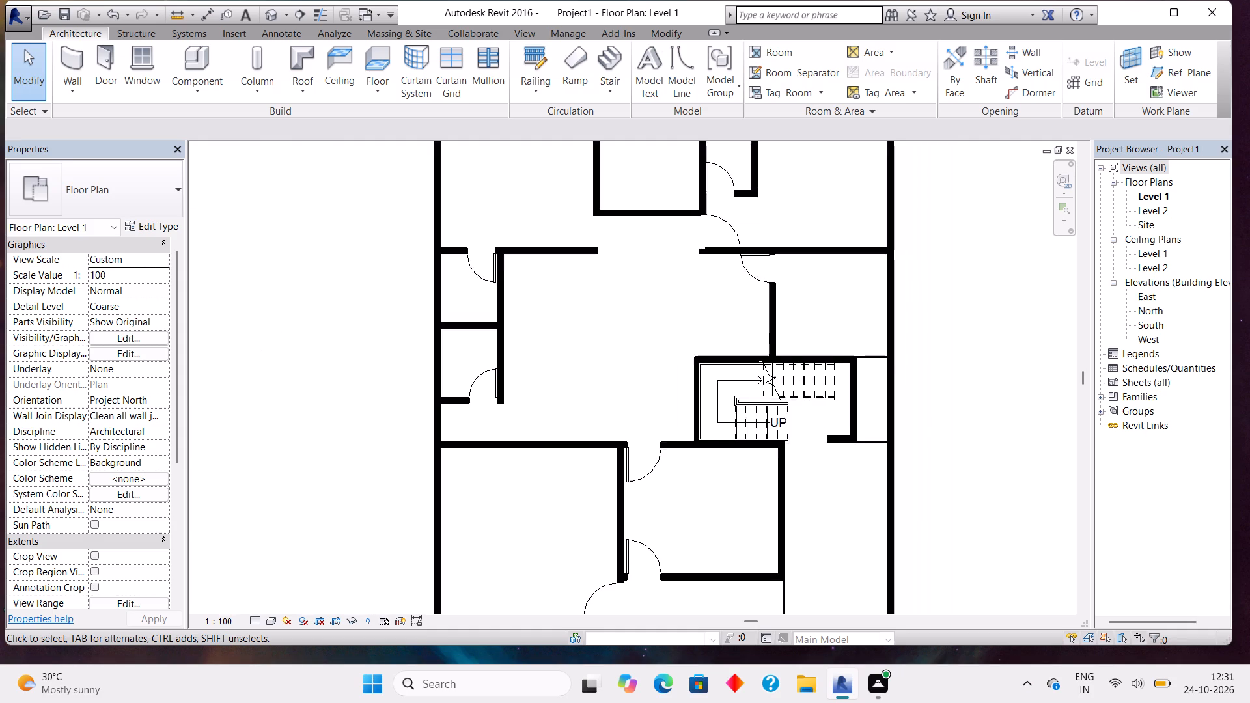
middle_click_drag(840, 493, 840, 411)
middle_click_drag(842, 404, 846, 384)
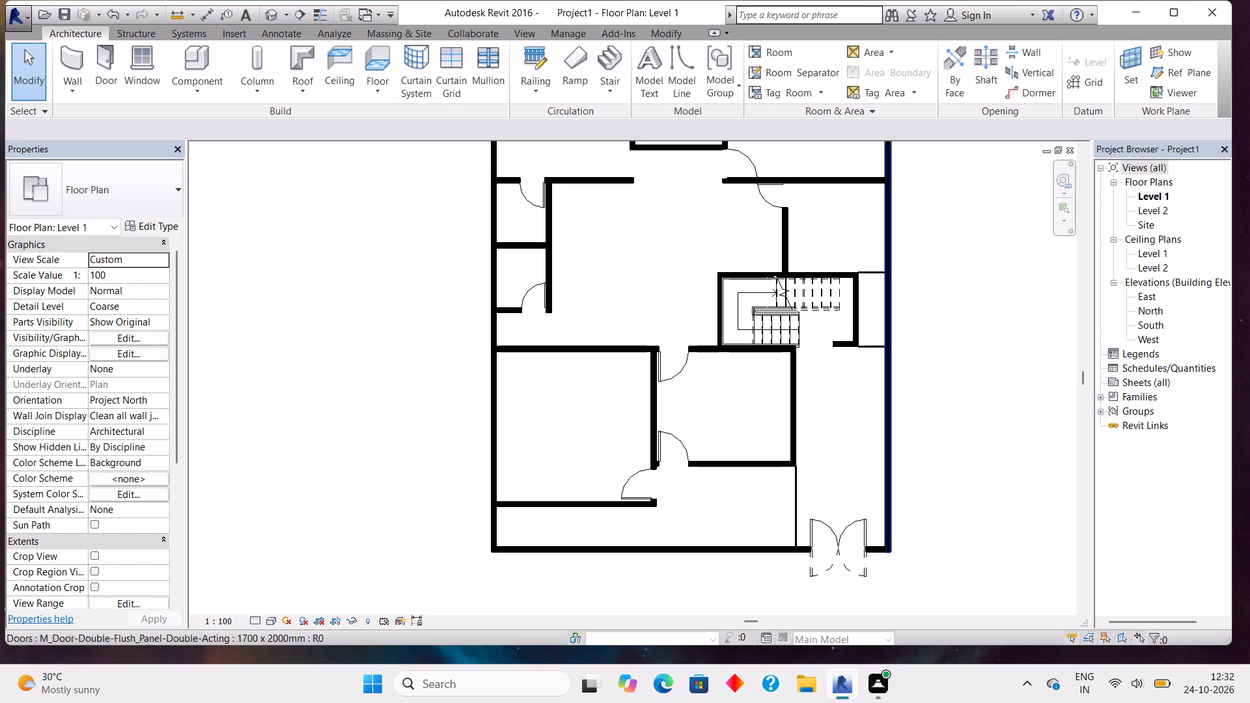
middle_click_drag(758, 369, 772, 447)
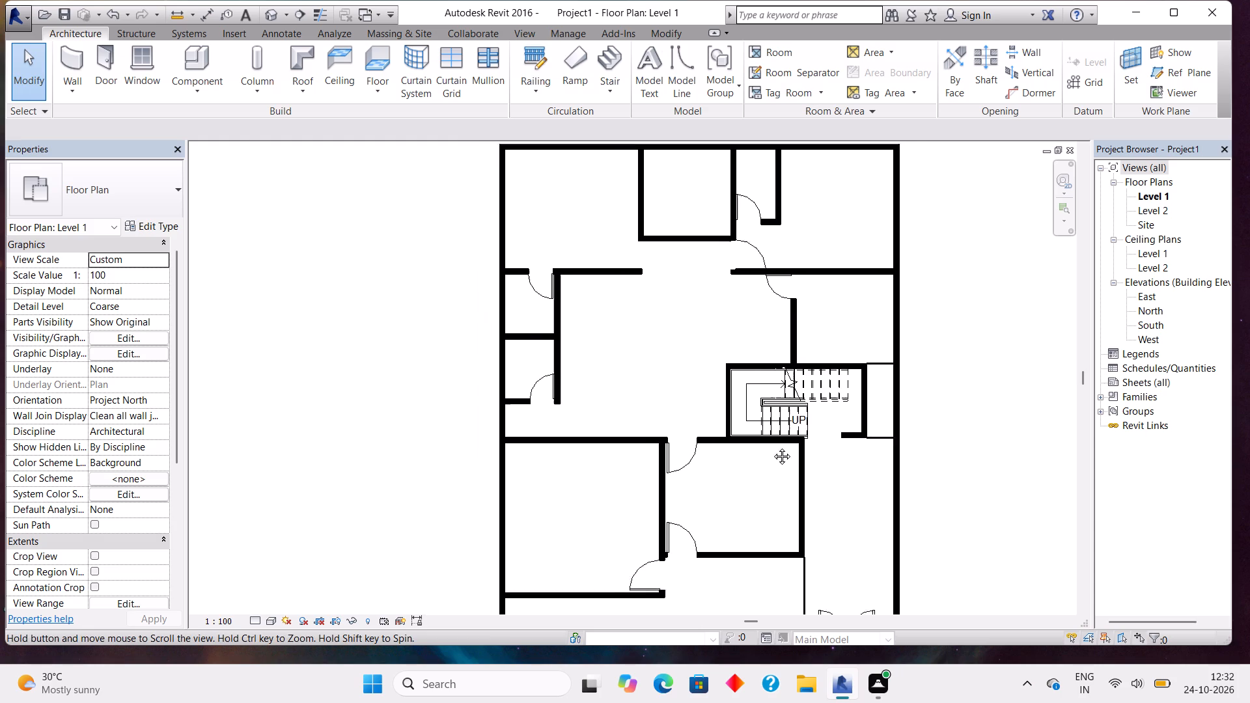
middle_click_drag(772, 447, 820, 536)
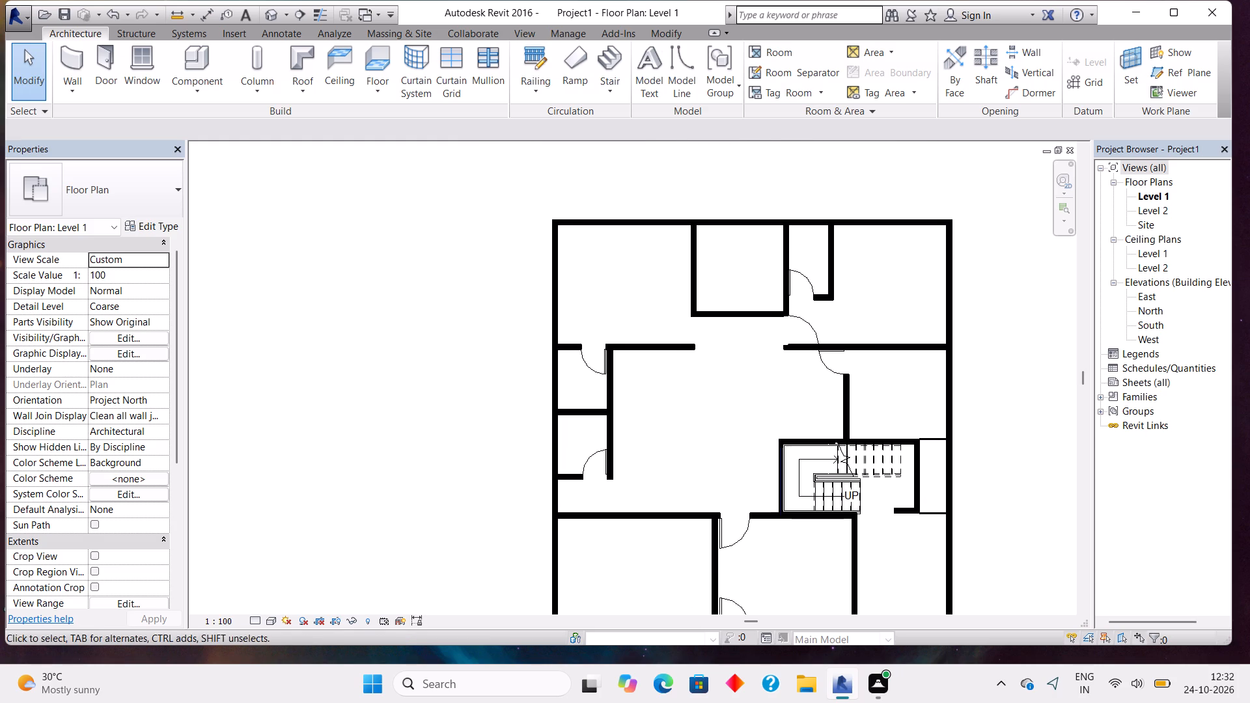
middle_click_drag(829, 508, 801, 259)
scroll(760, 333, "up", 1)
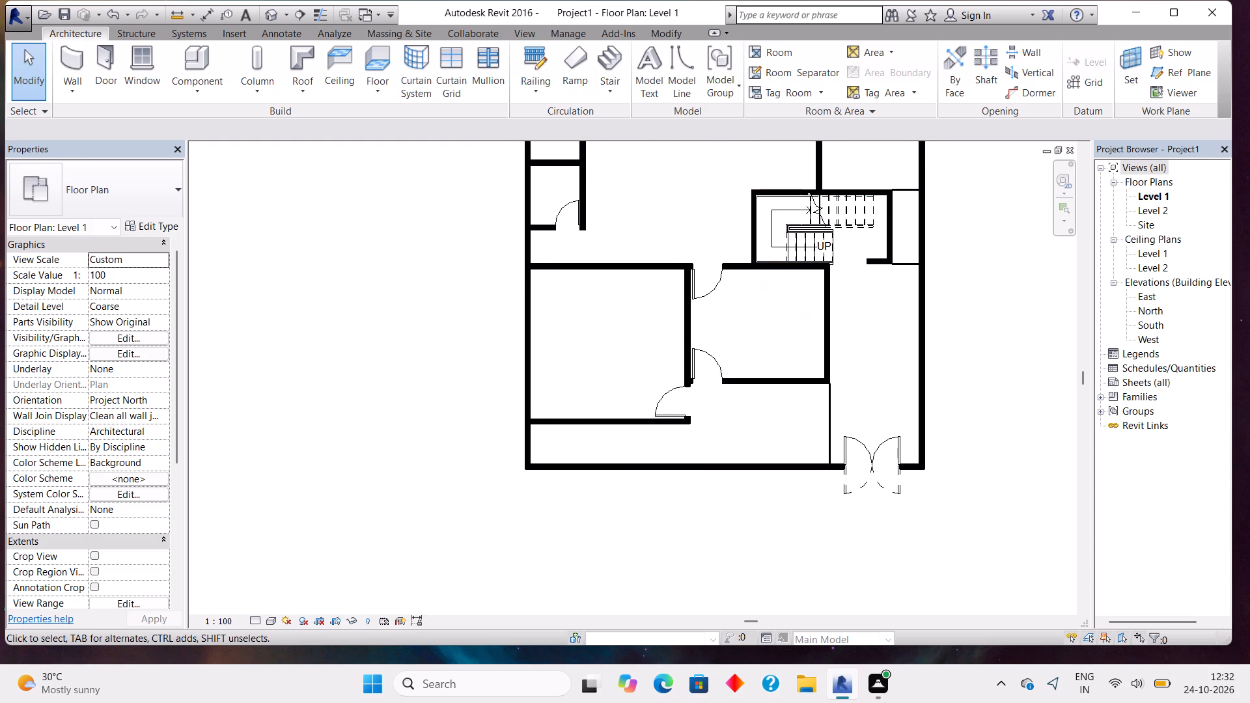
scroll(756, 393, "up", 1)
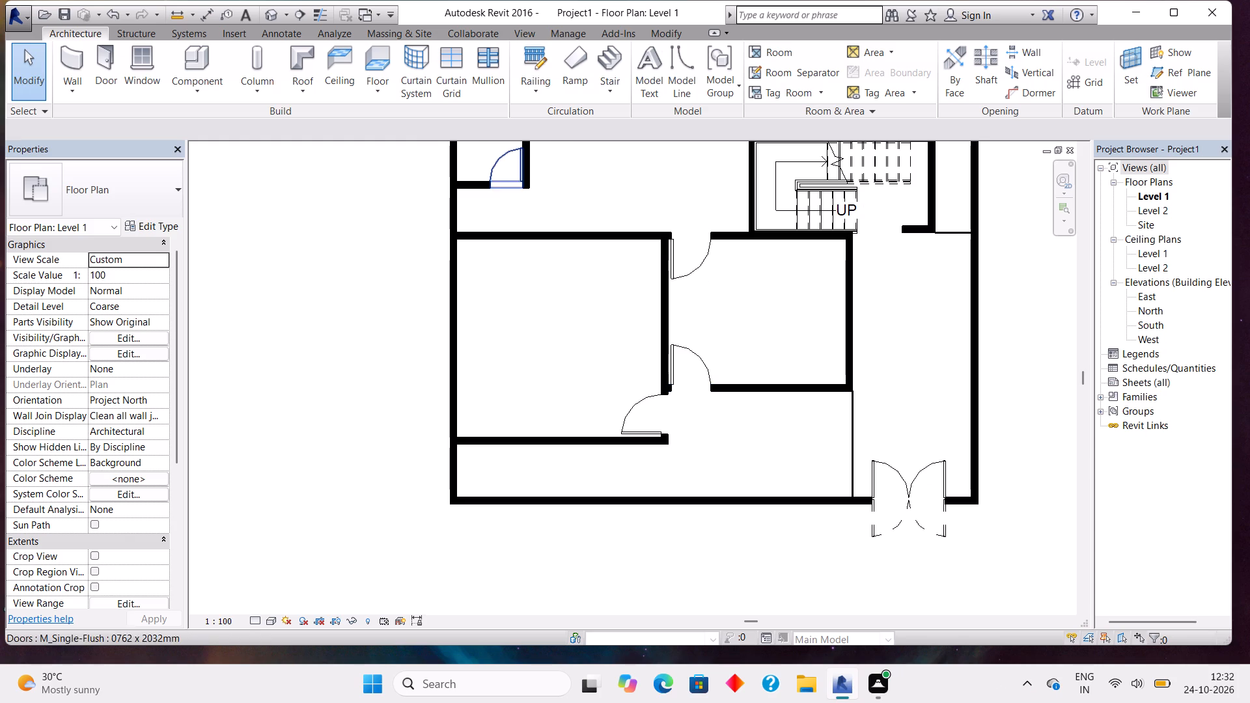
Add a bold text label GARDEN in the long strip along the plan's bottom wall.
left_click(292, 29)
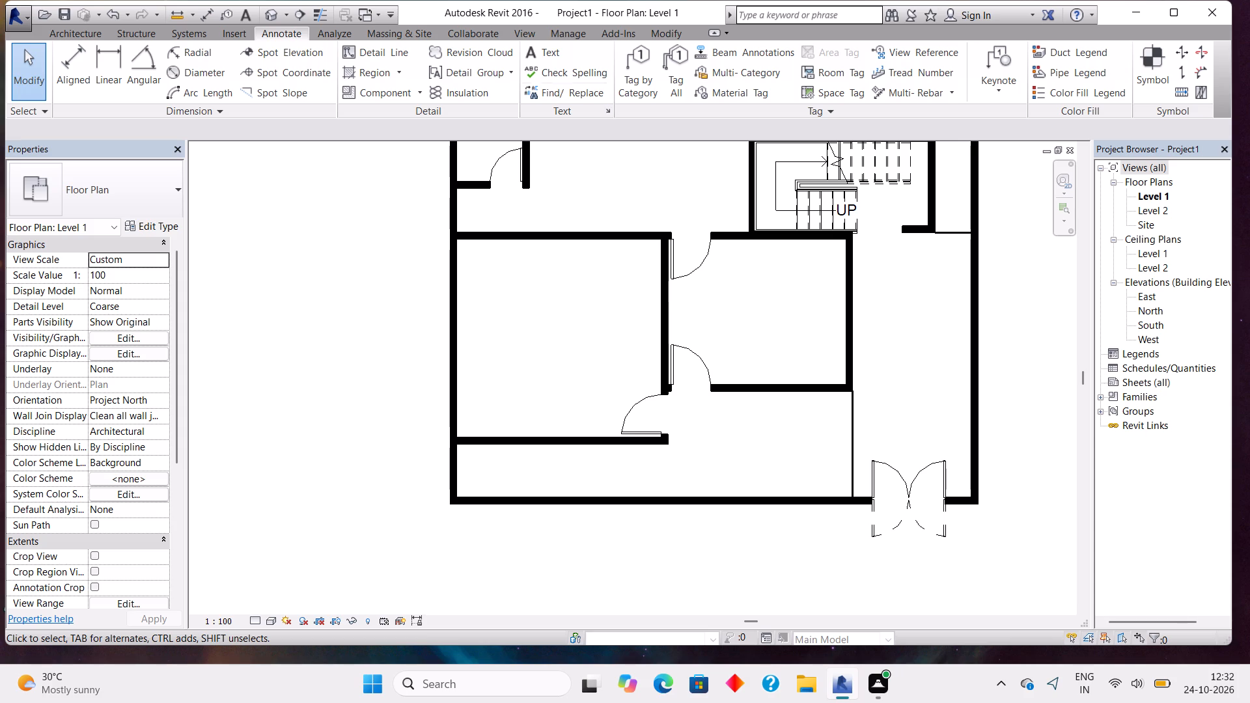
left_click(542, 56)
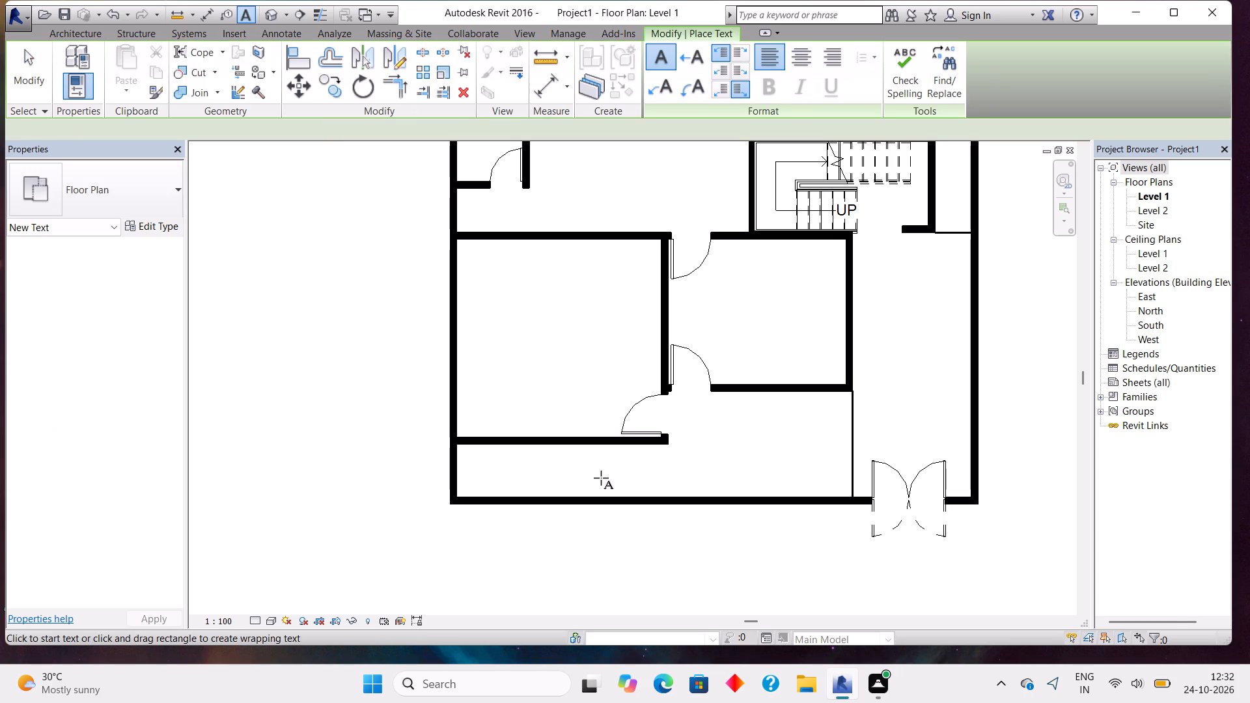
left_click(589, 473)
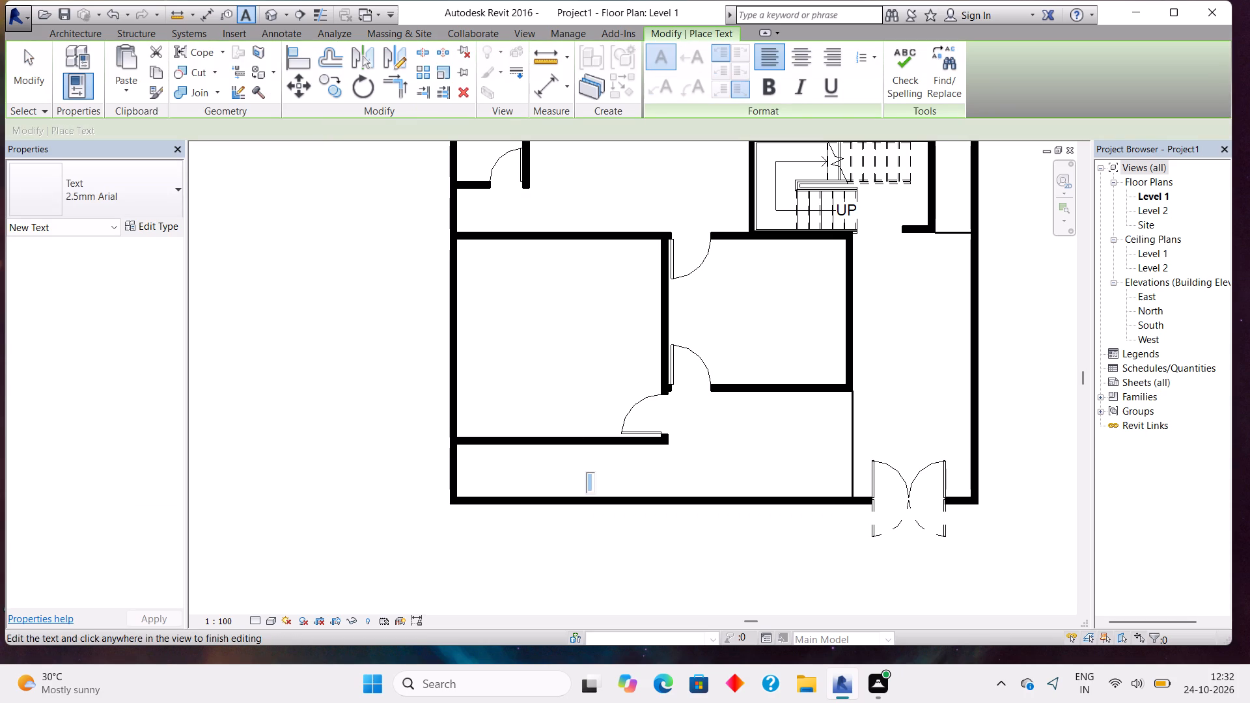
left_click(773, 83)
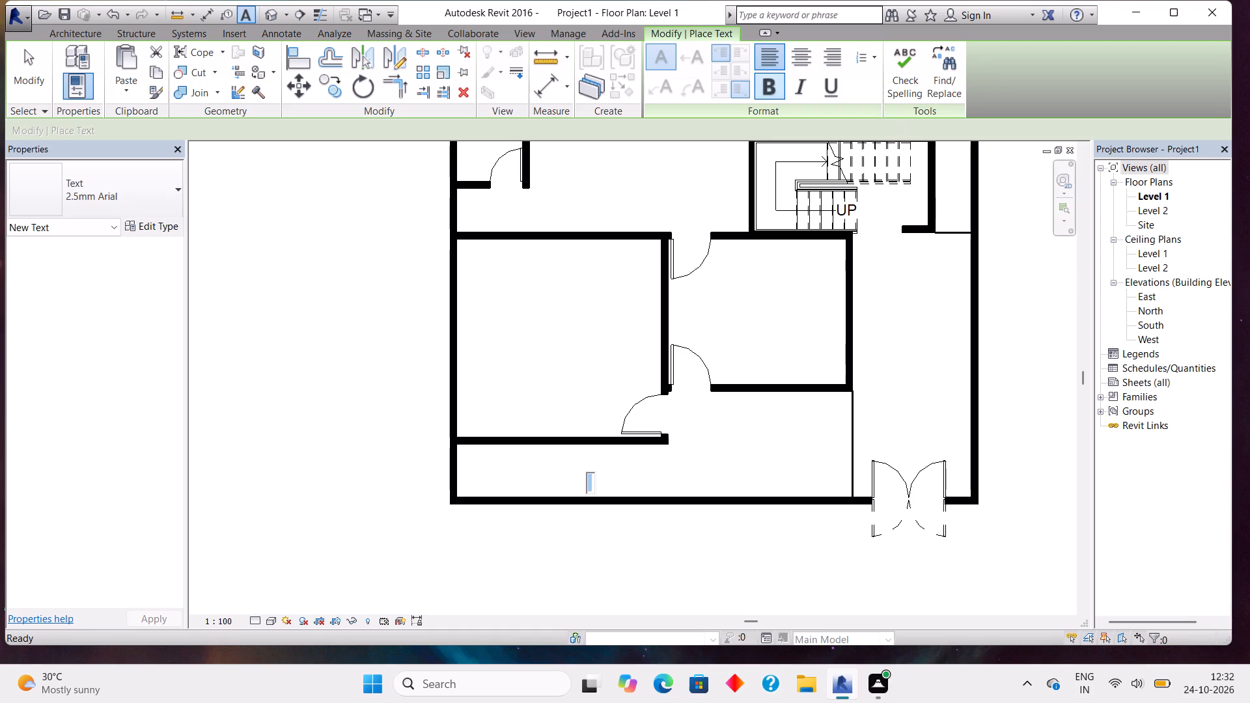
type("GARDE")
key("n")
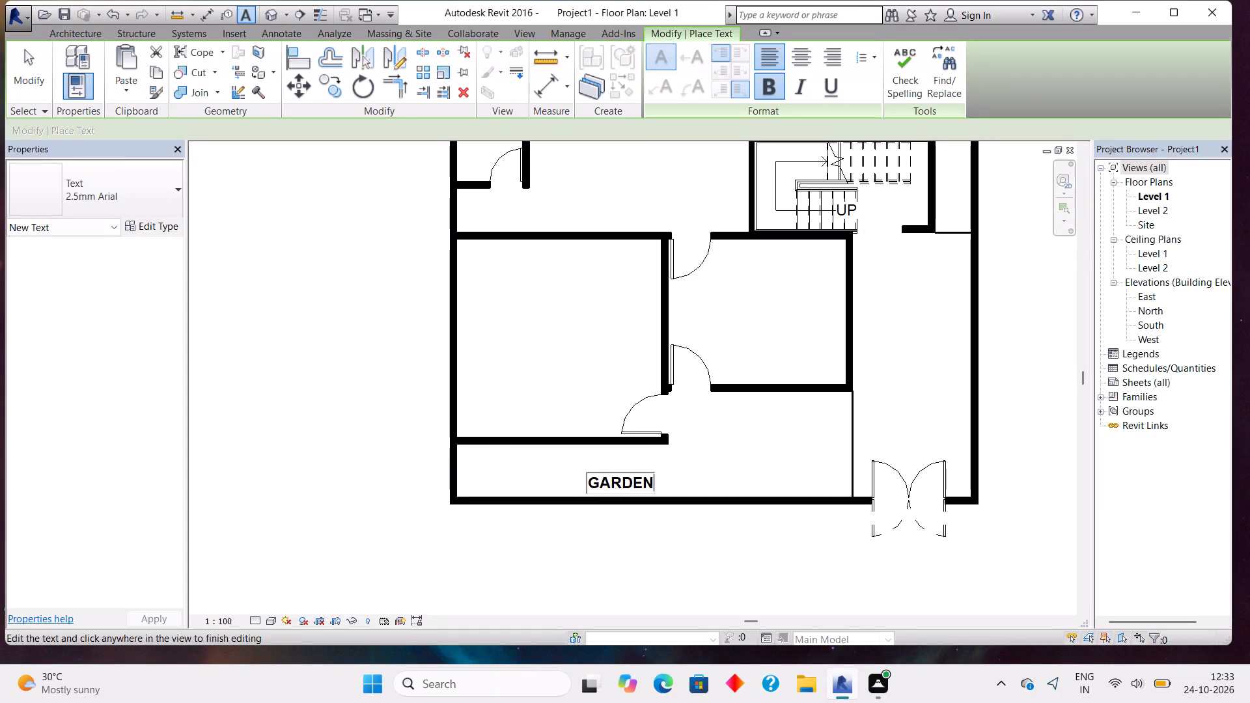
left_click(755, 407)
Add a bold text label VER in the open space just below the middle room.
left_click(755, 407)
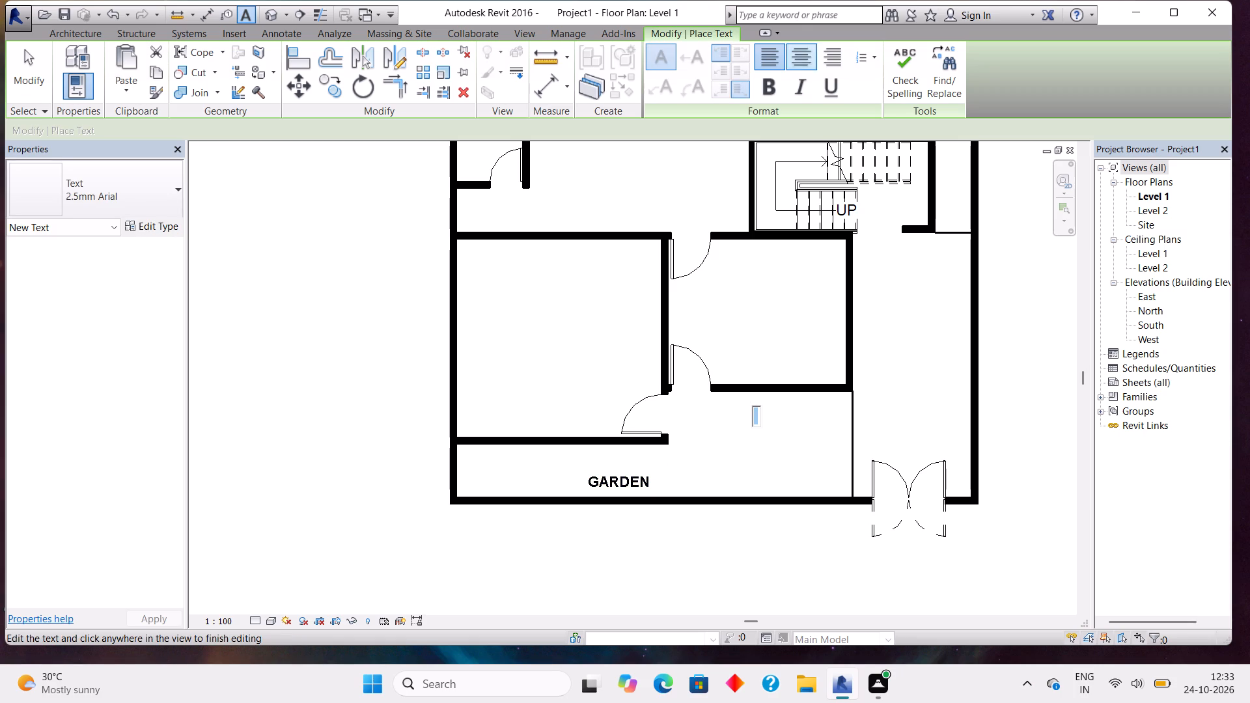
left_click(775, 89)
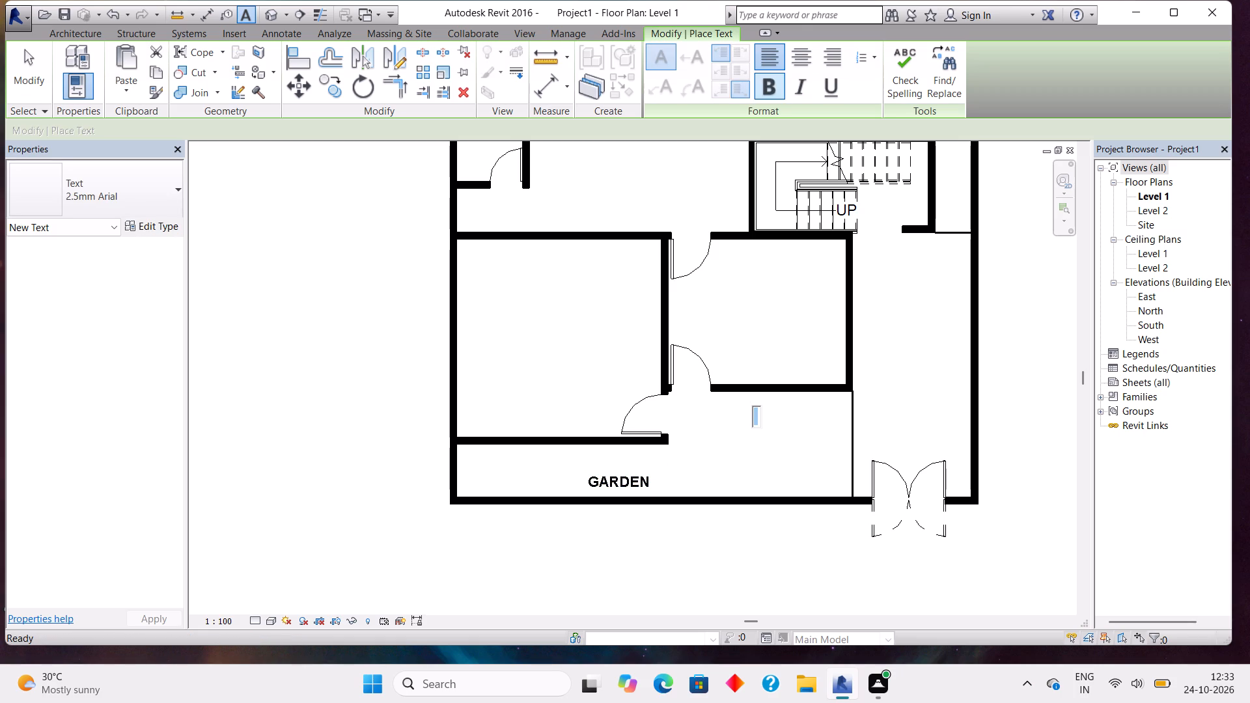
type("VER")
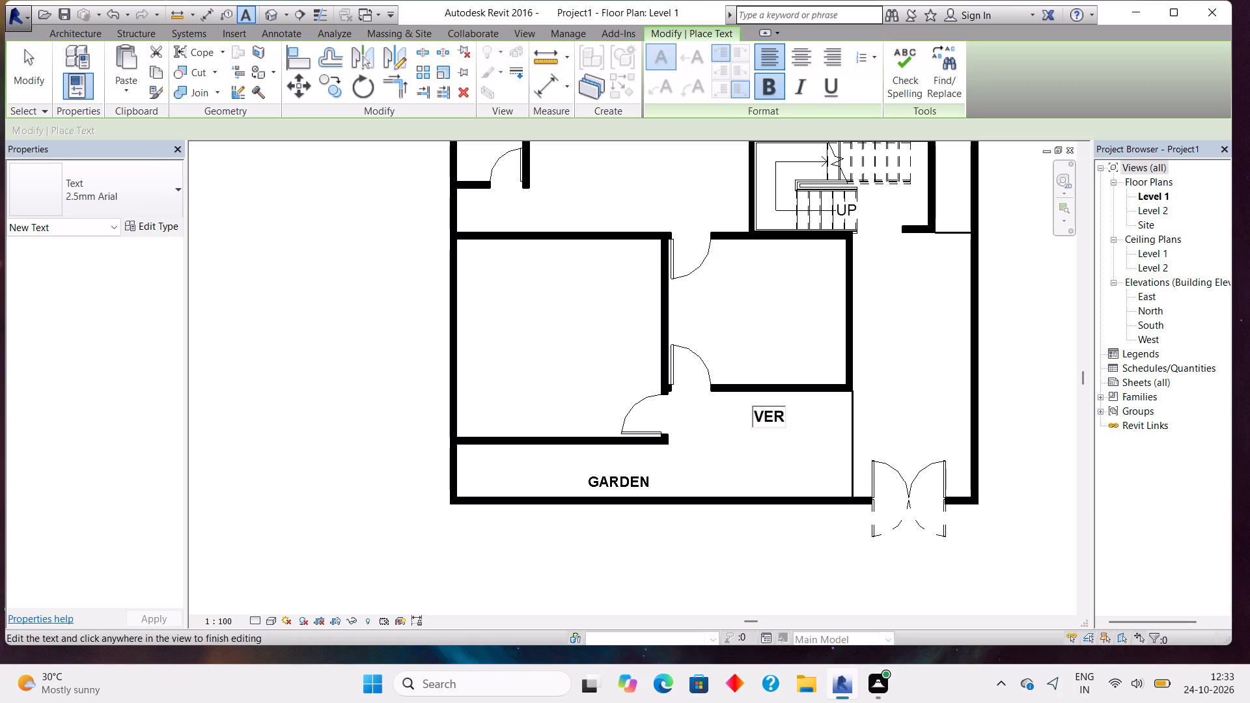
left_click(895, 306)
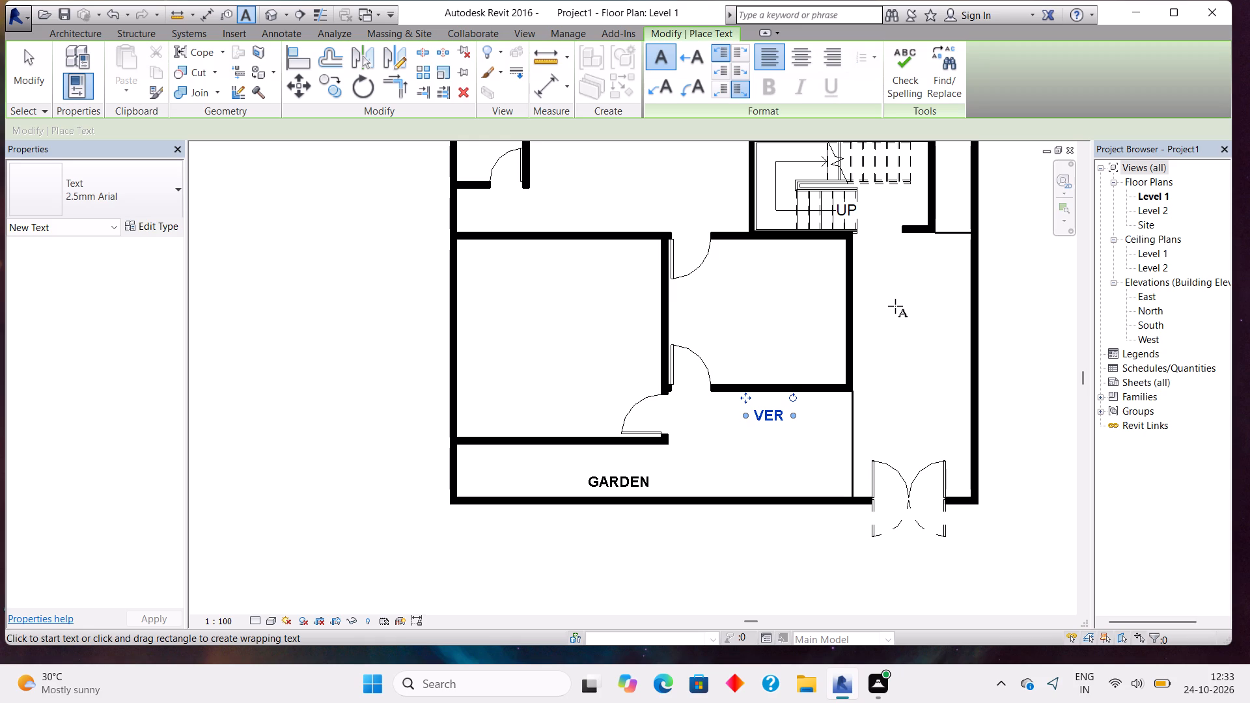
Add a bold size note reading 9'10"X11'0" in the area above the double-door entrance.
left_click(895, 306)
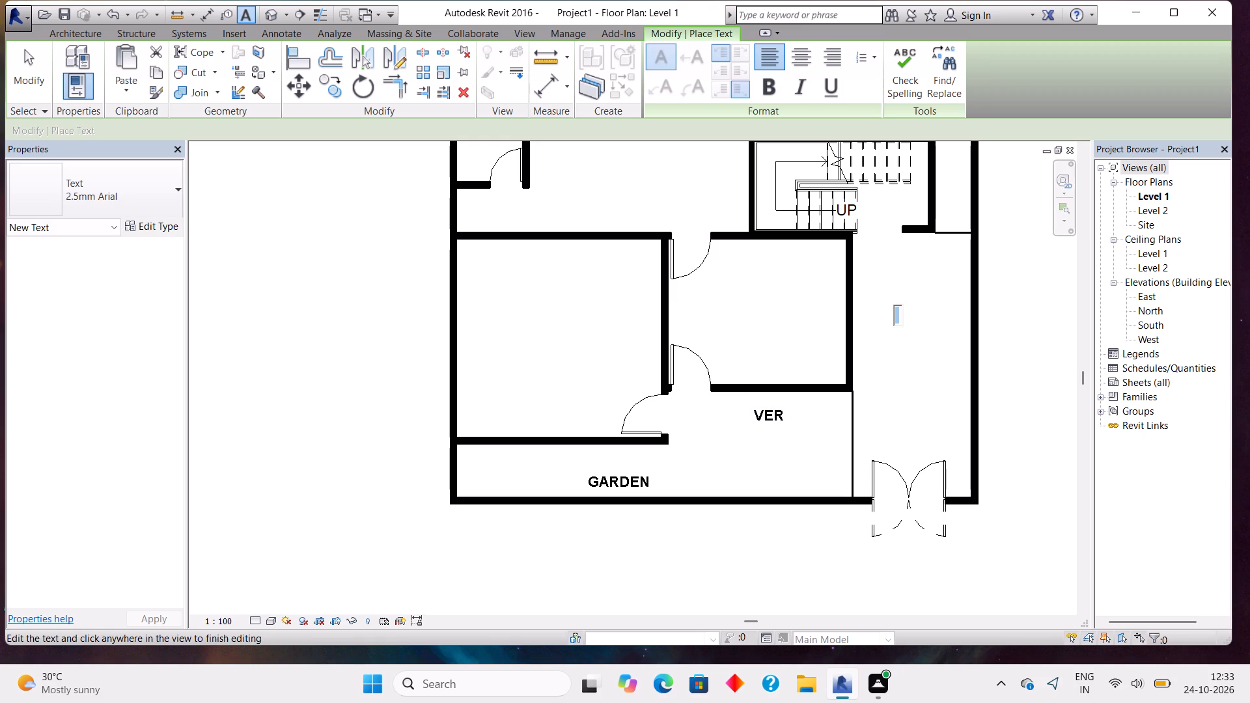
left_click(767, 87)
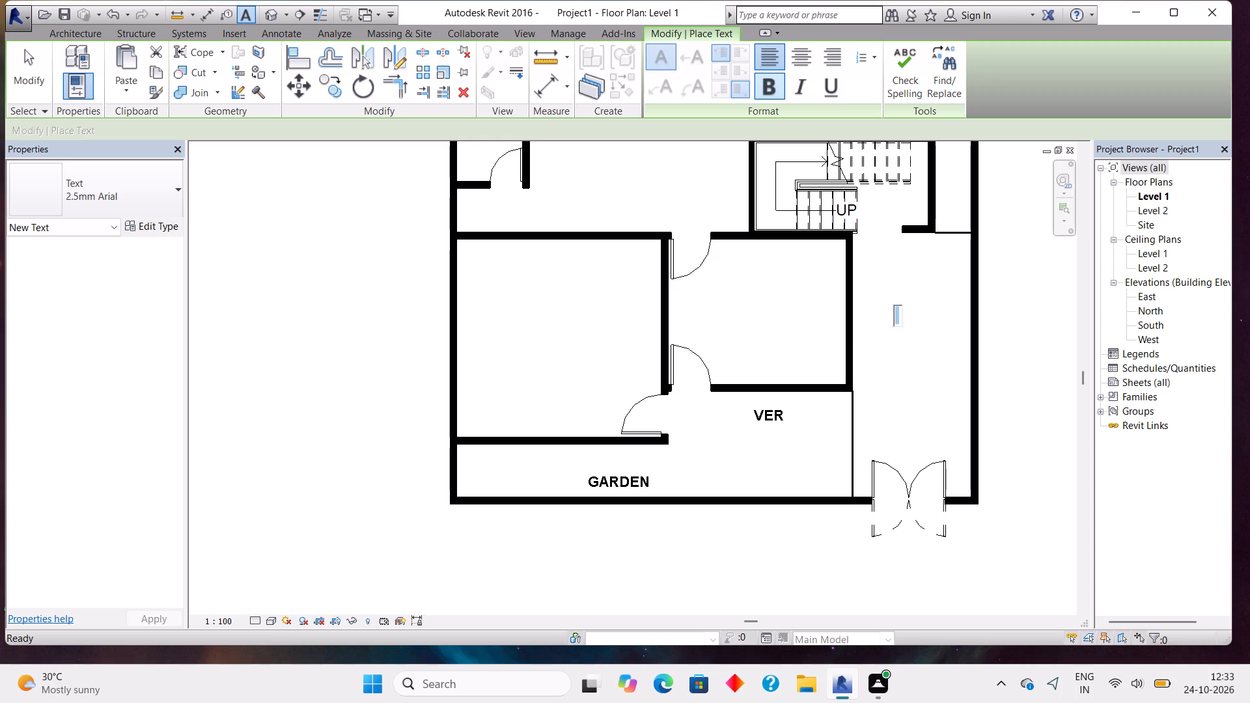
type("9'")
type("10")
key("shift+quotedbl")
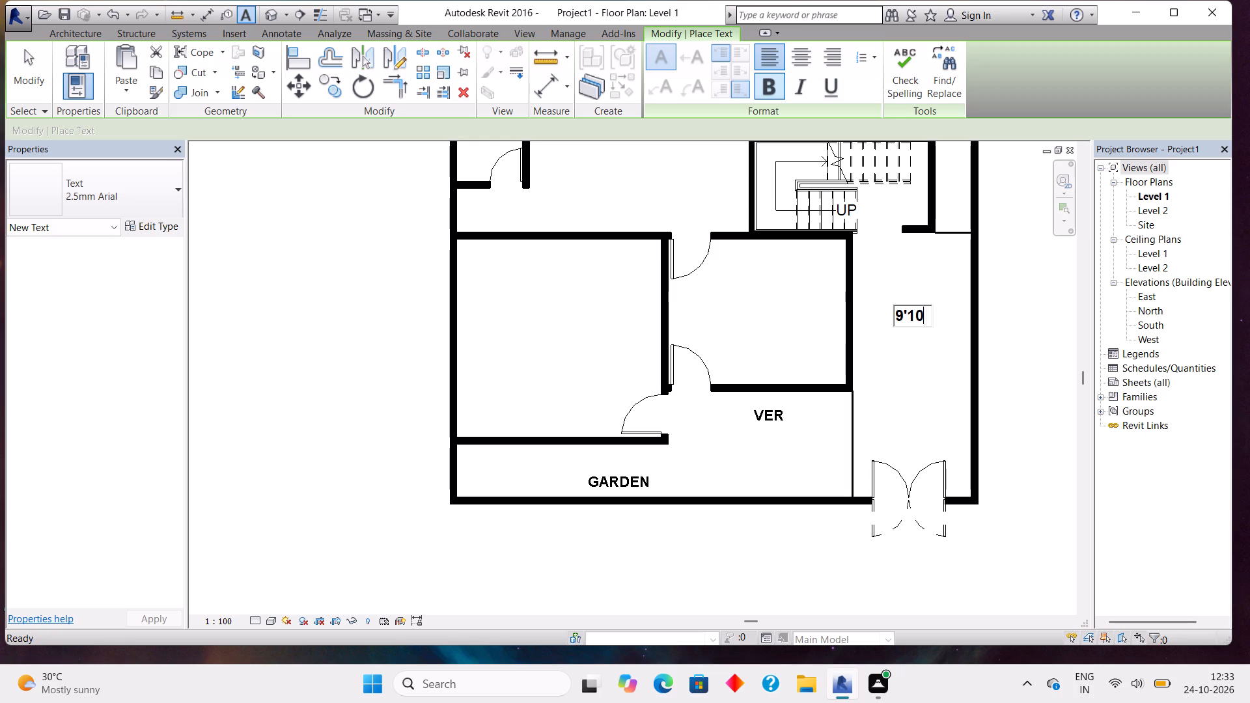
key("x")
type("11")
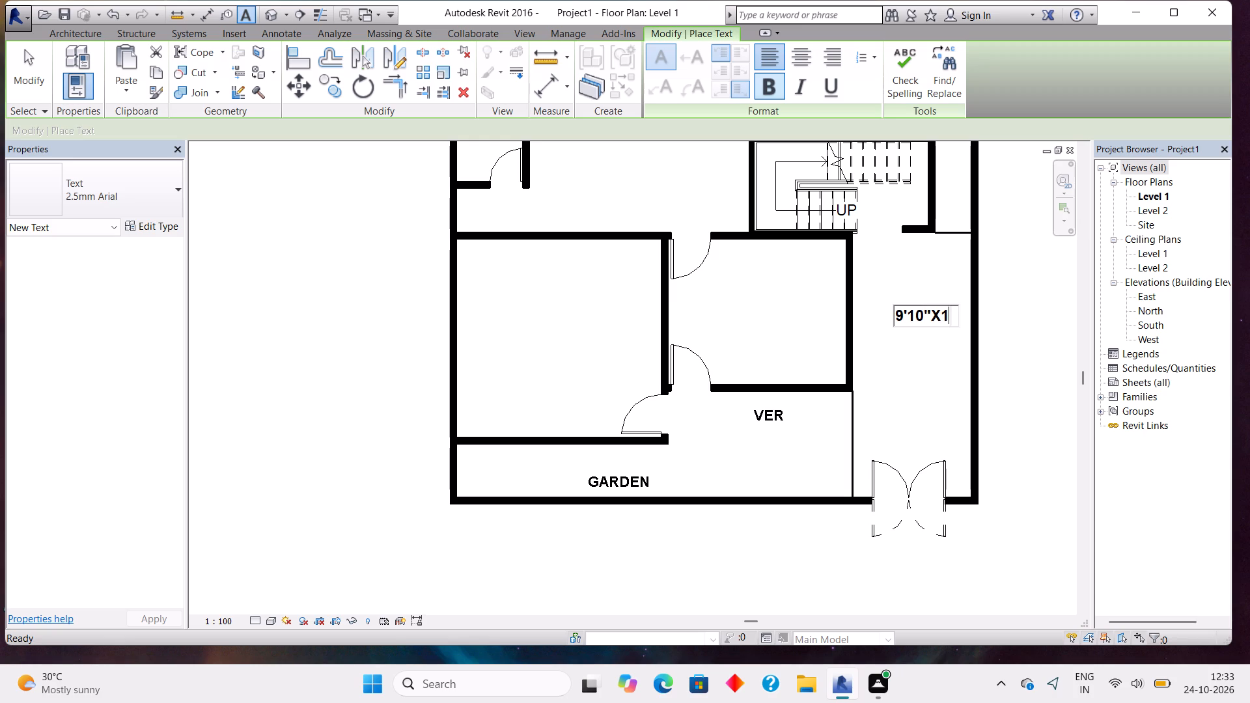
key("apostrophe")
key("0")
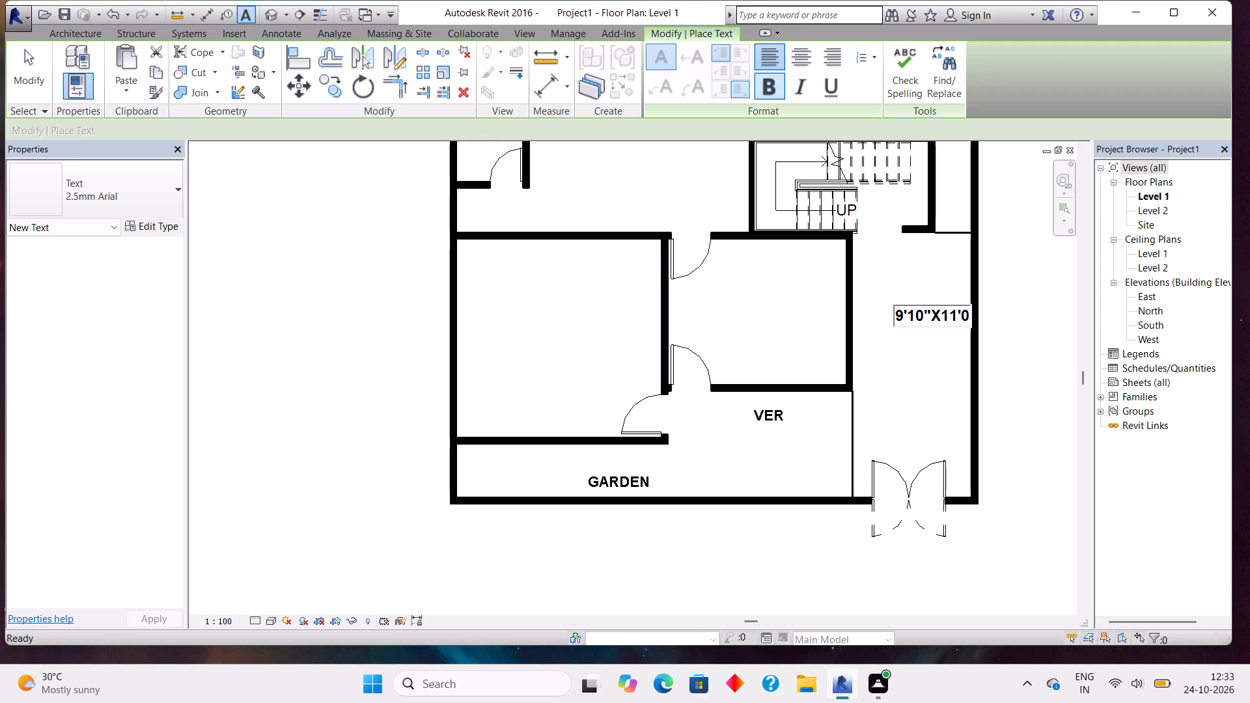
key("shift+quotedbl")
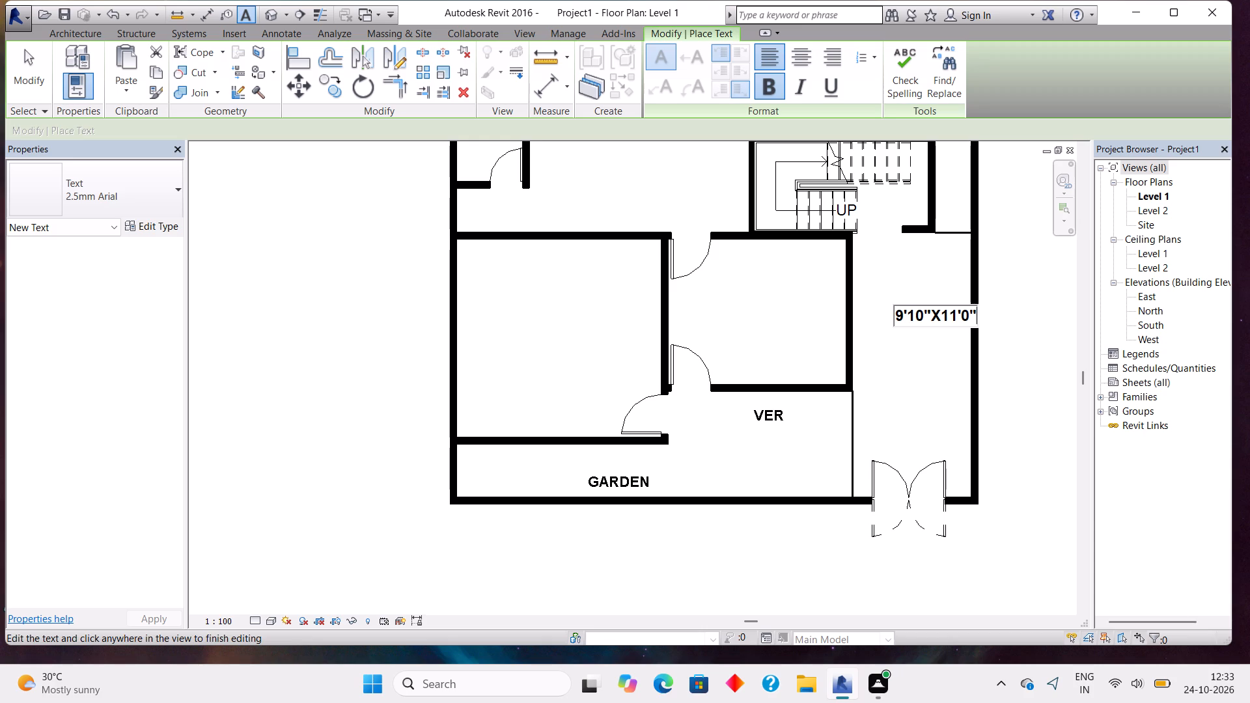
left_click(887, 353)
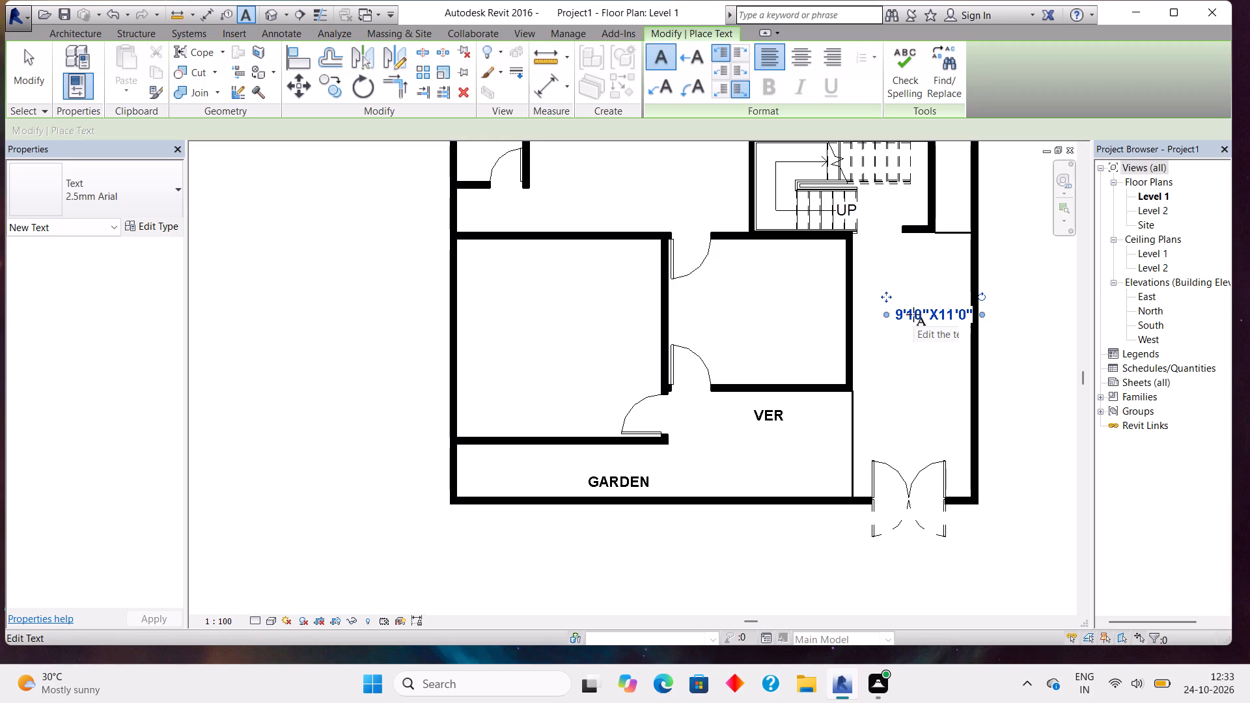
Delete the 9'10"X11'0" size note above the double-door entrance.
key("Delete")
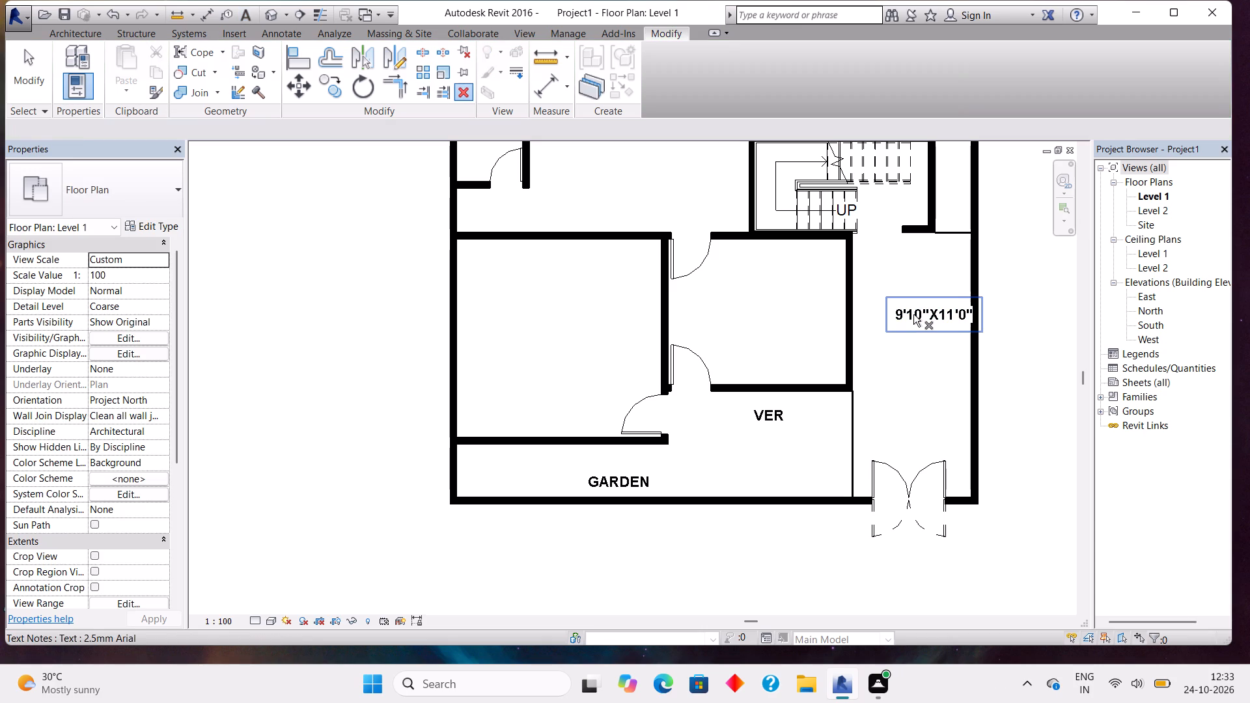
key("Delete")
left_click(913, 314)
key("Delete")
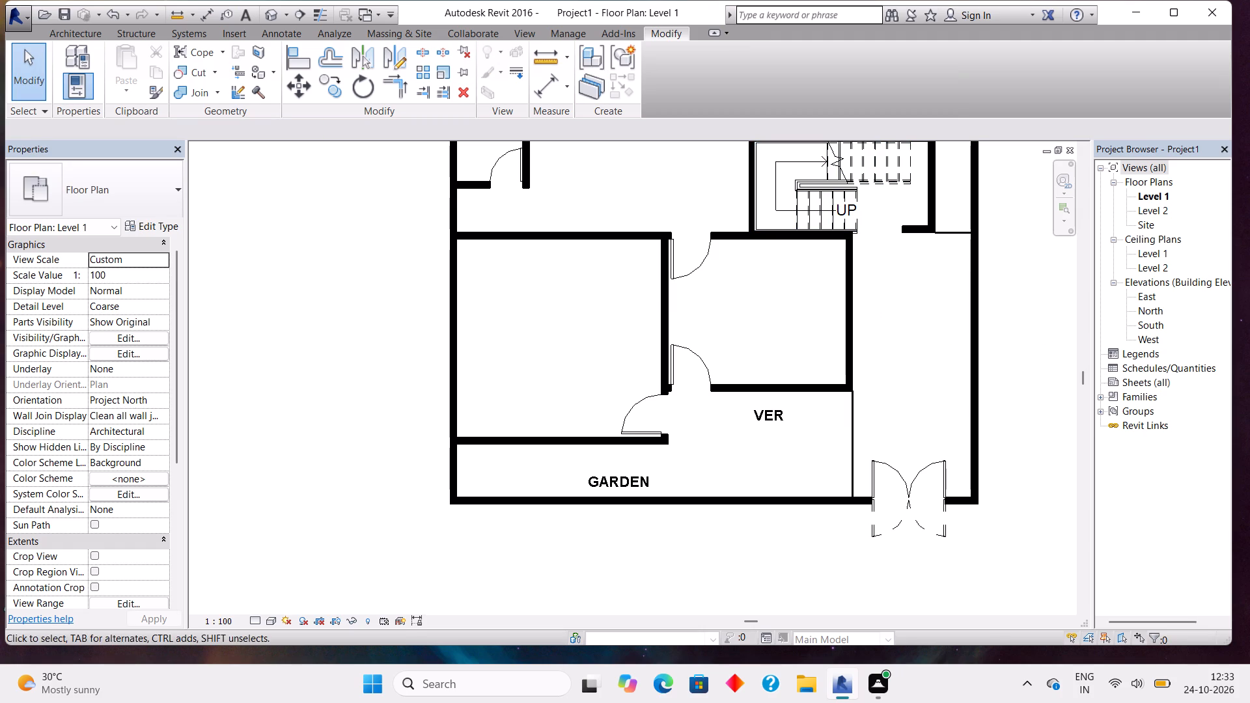
Add a bold two-line text label, PORCH over 9'10"X16'0", in the open area above the double-door entrance.
left_click(294, 32)
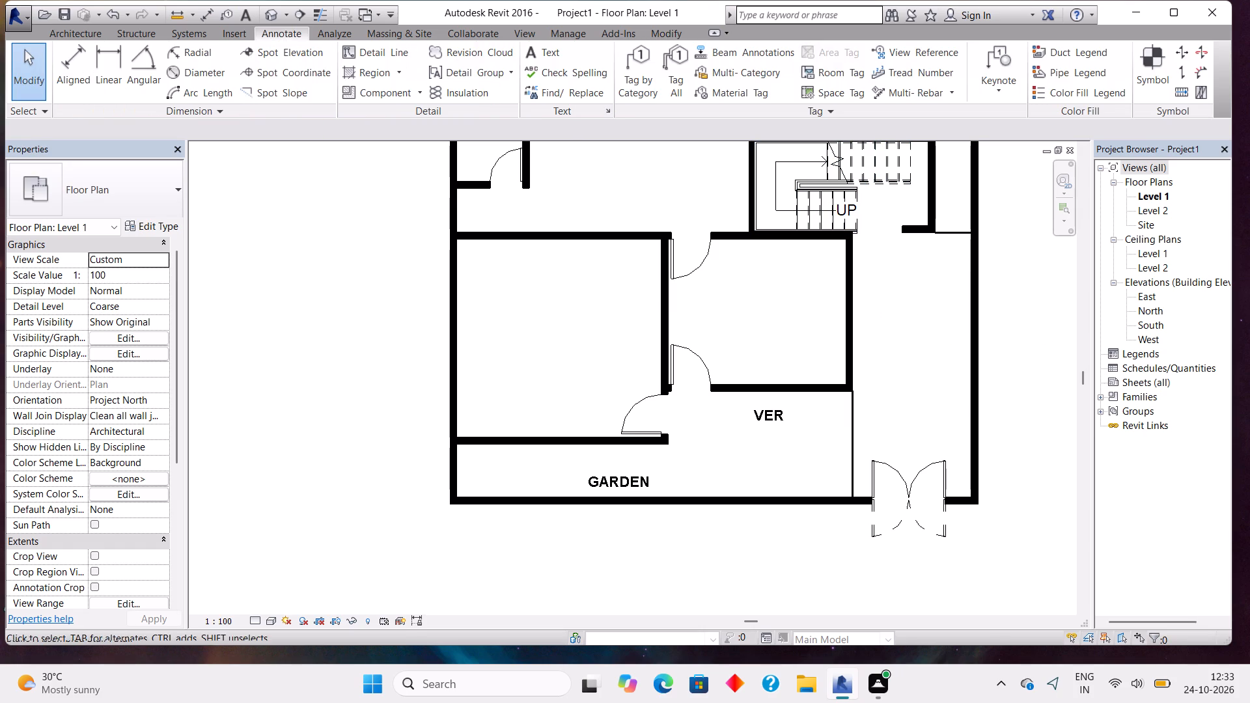
left_click(873, 286)
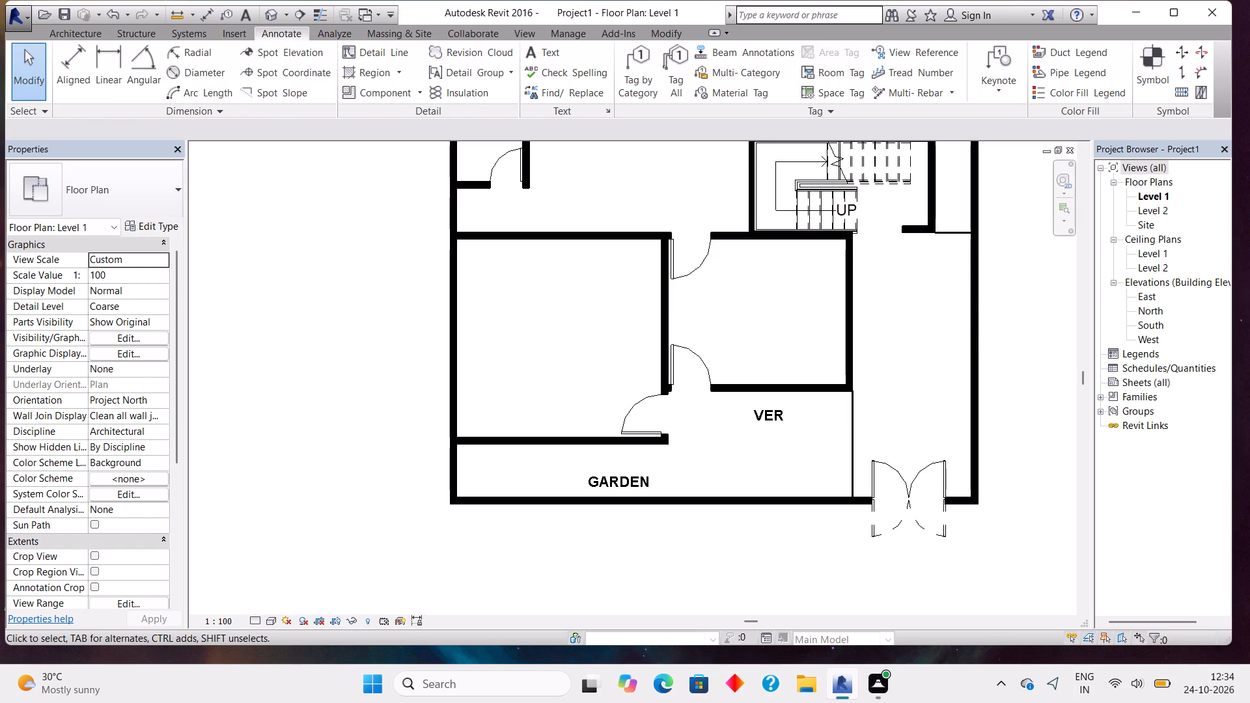
left_click(545, 57)
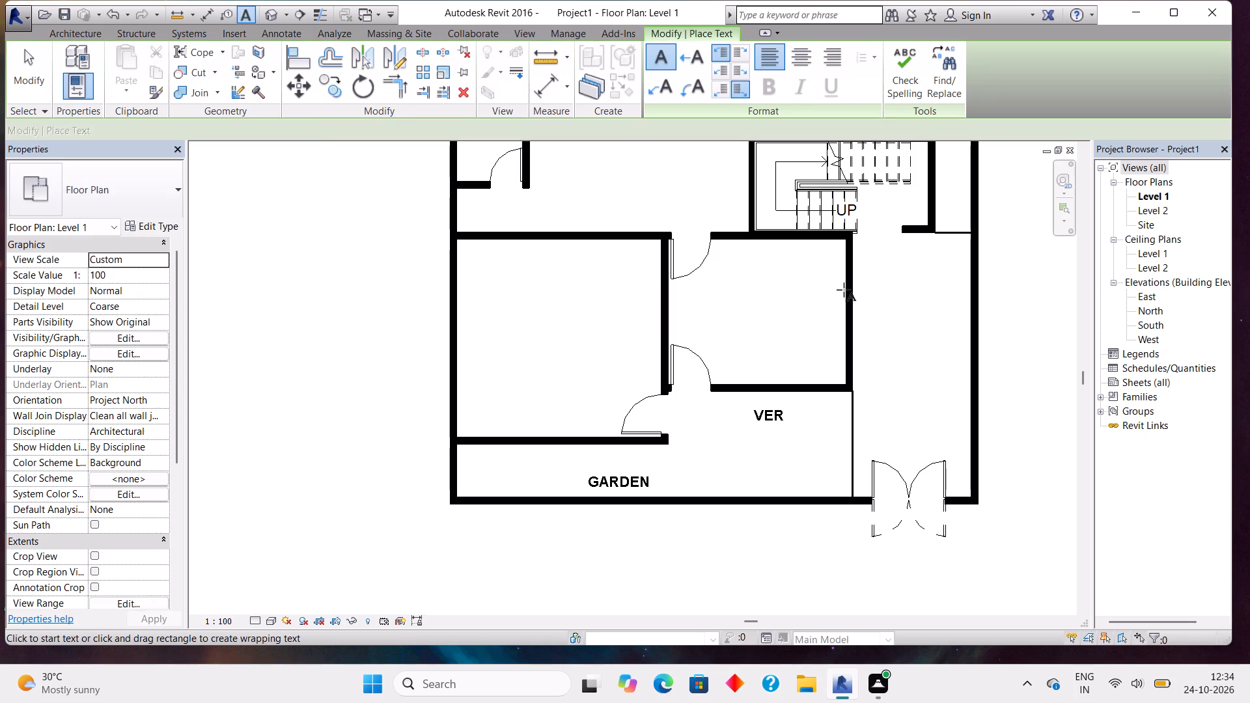
left_click(873, 279)
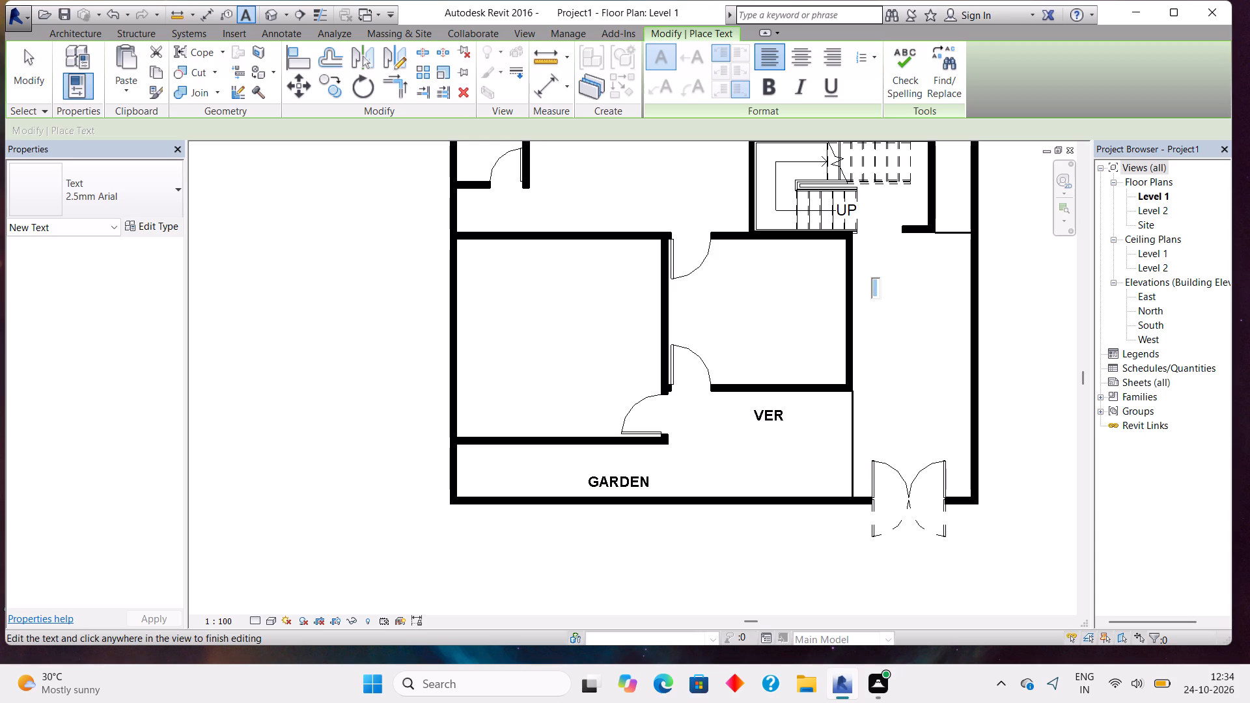
left_click(763, 90)
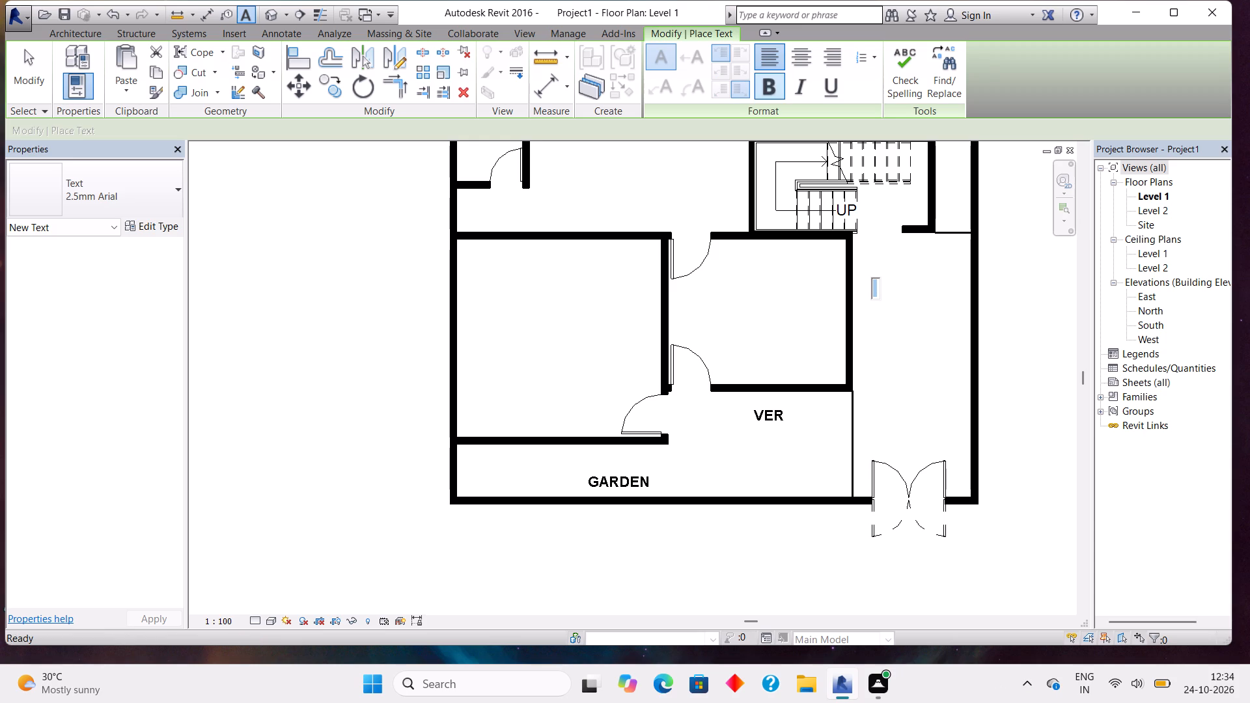
key("p")
key("o")
type("RCH")
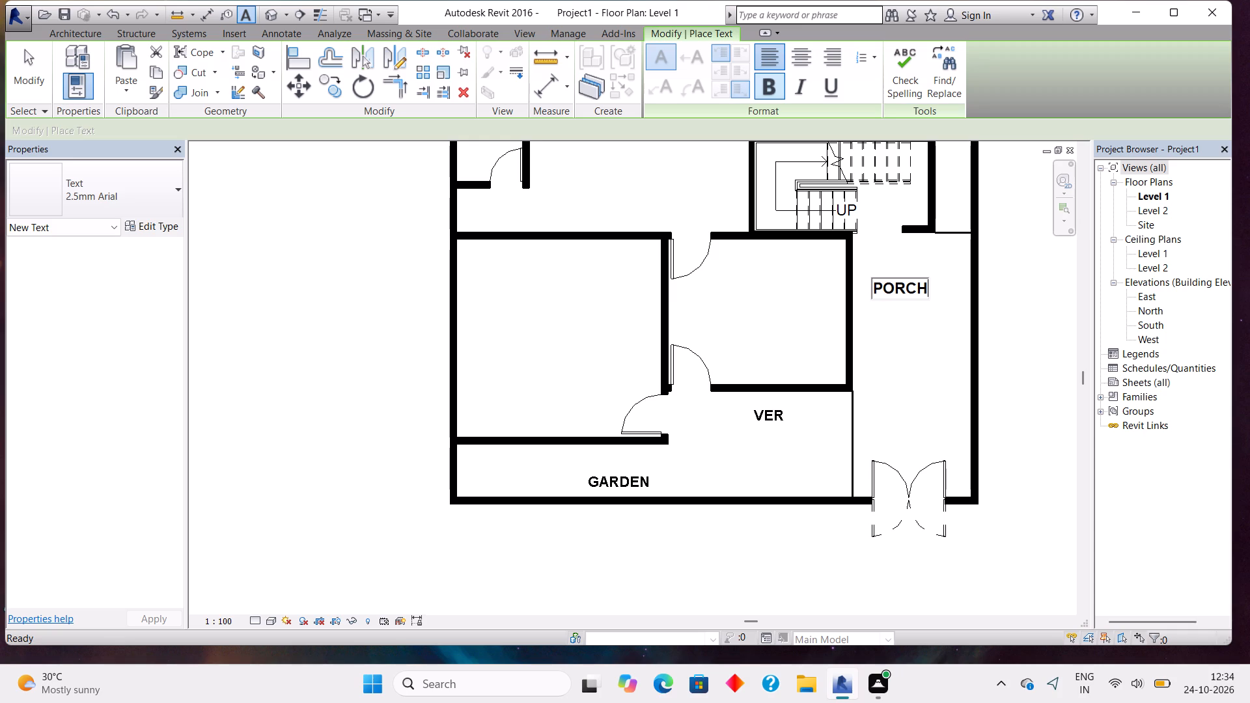
key("Return")
key("1")
key("BackSpace")
key("9")
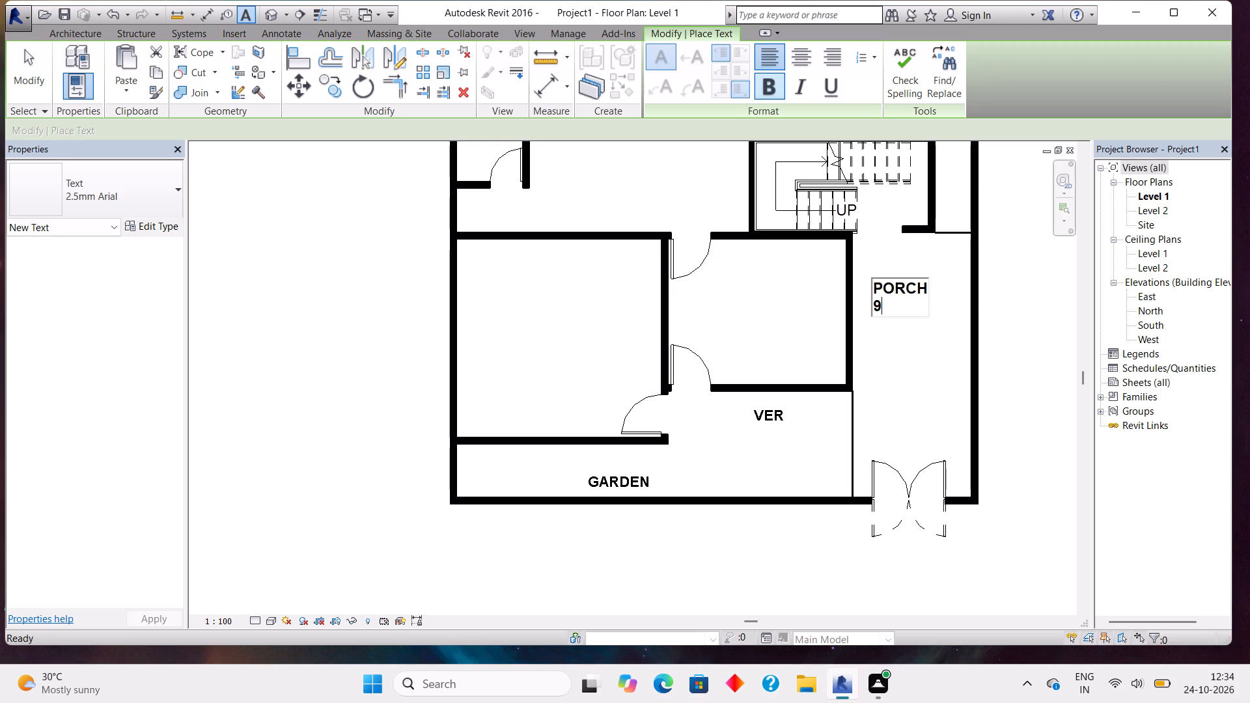
key("apostrophe")
type("10")
key("shift+quotedbl")
key("x")
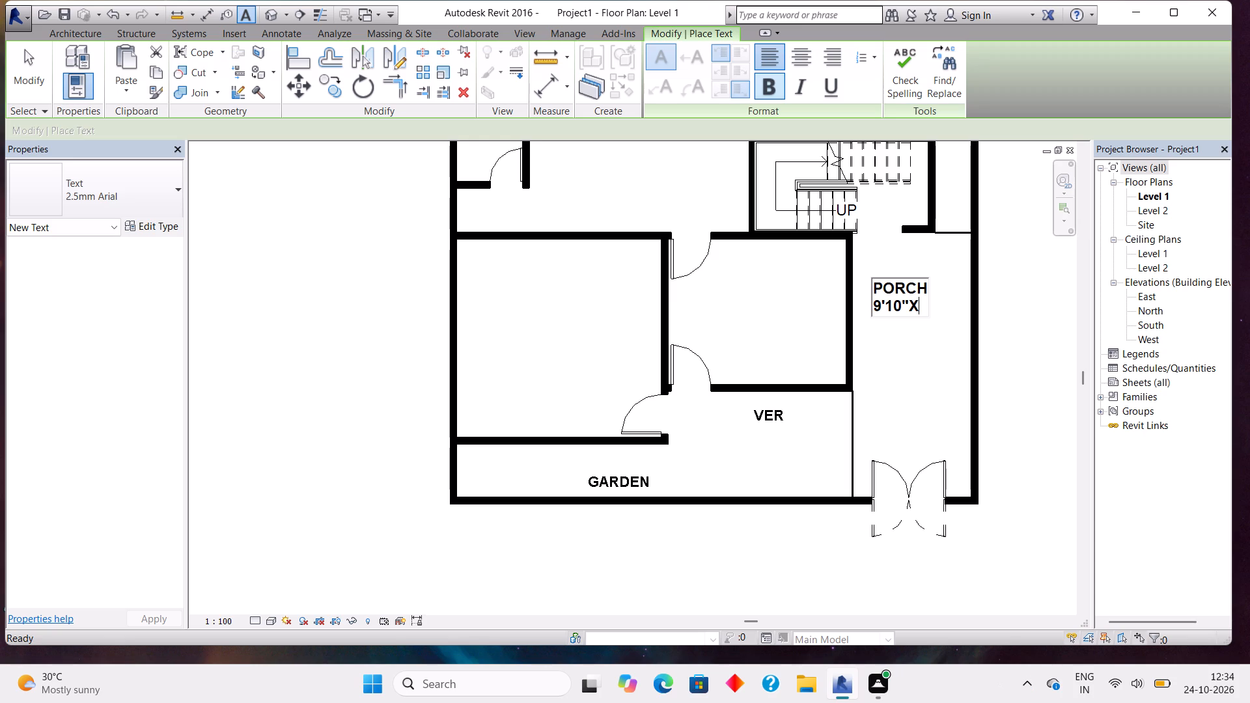
type("16")
type("'0")
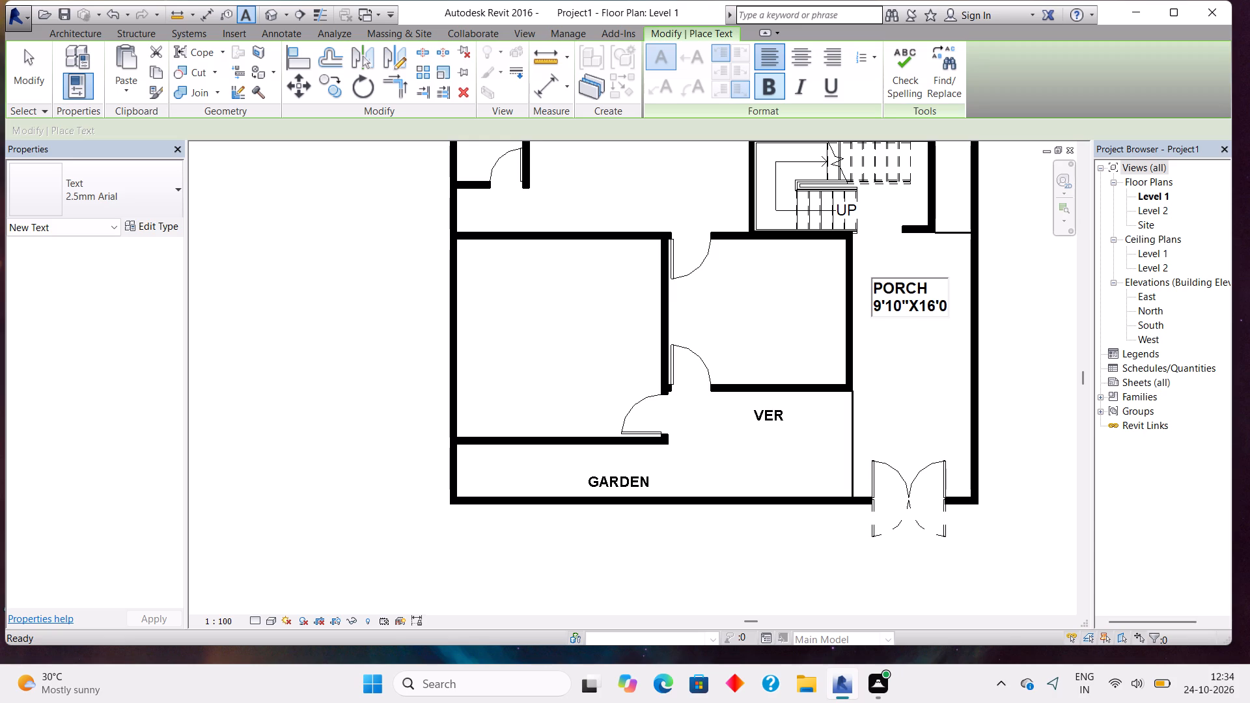
key("shift+quotedbl")
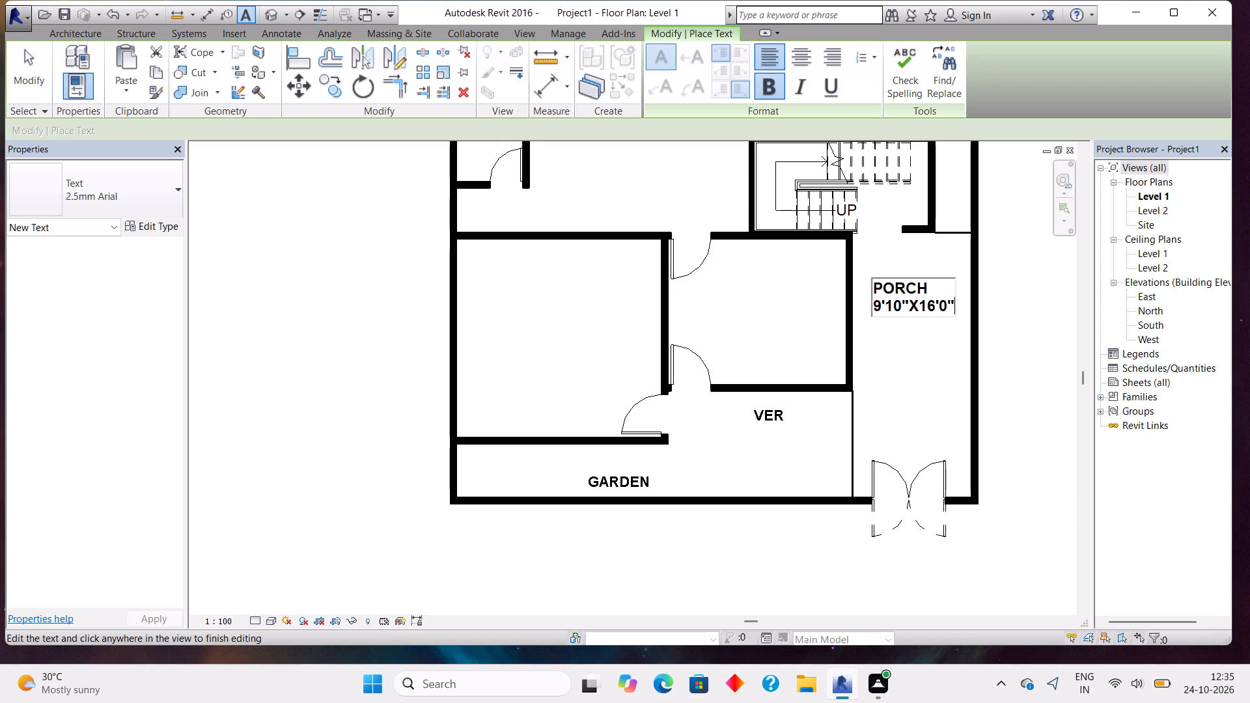
left_click(747, 286)
Add a bold two-line text label, LIVING ROOM over 13'6"X11'0", in the middle room between the porch and the large room.
left_click(729, 287)
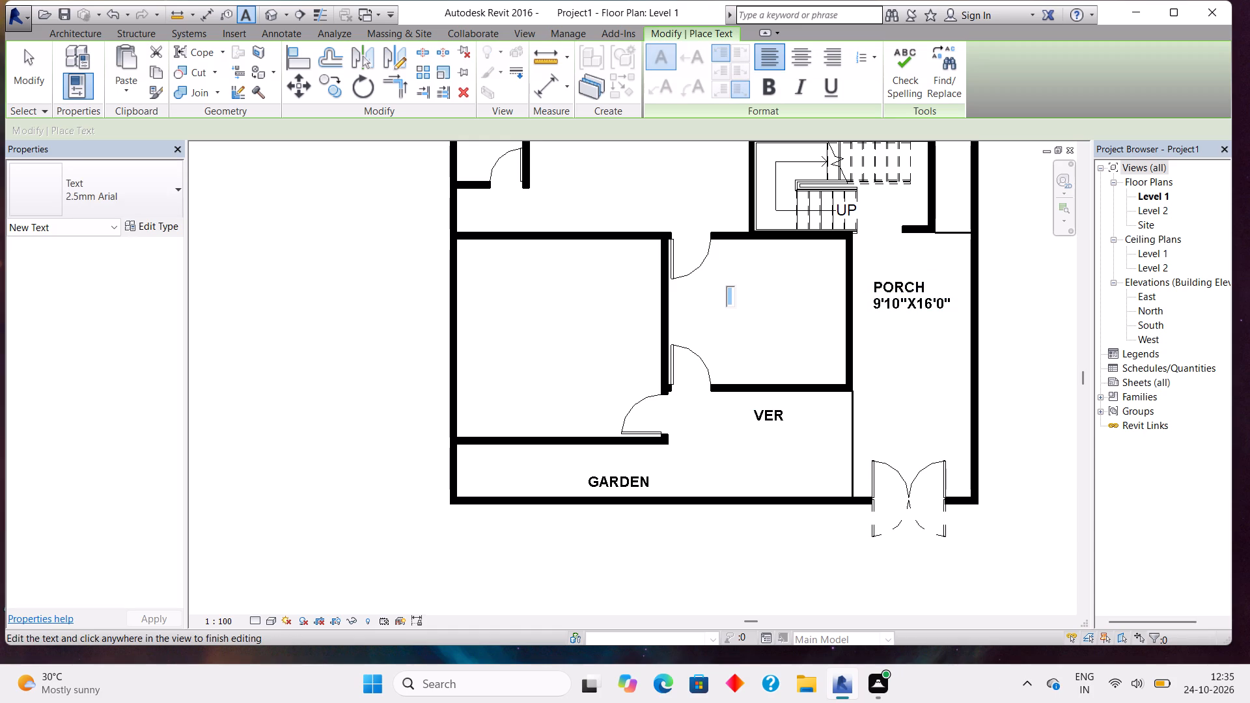
left_click(729, 287)
left_click(774, 77)
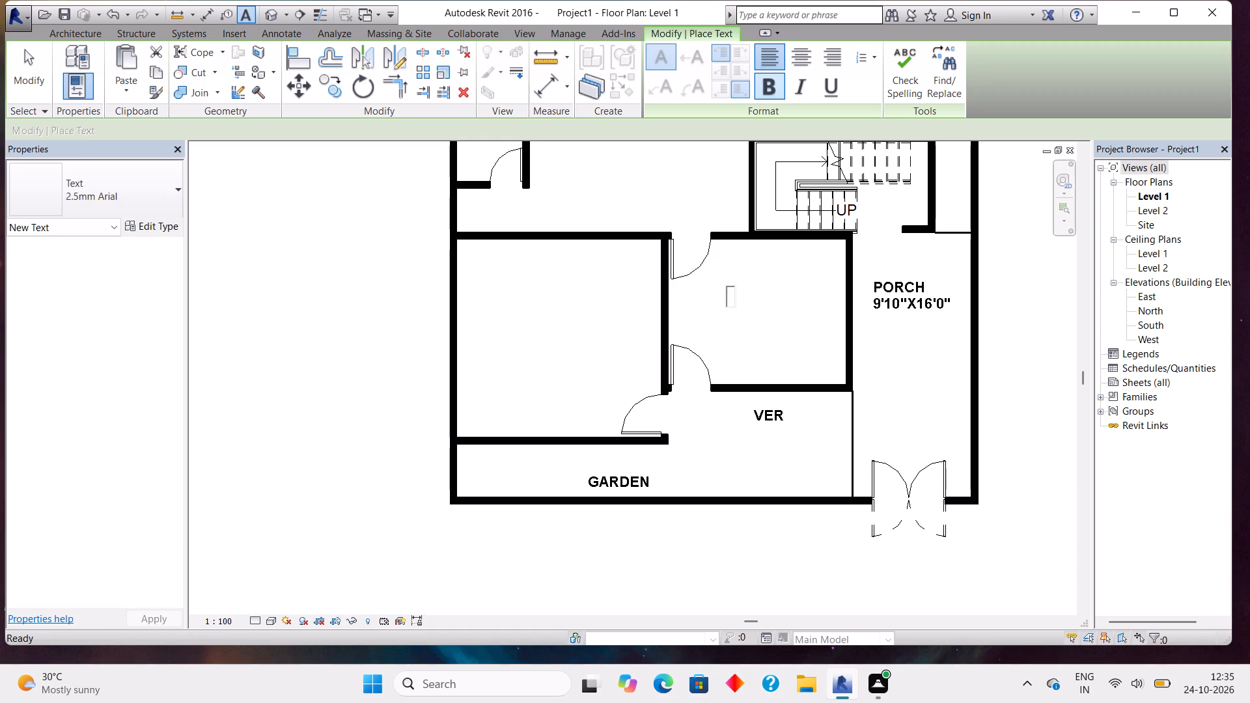
type("LIVING")
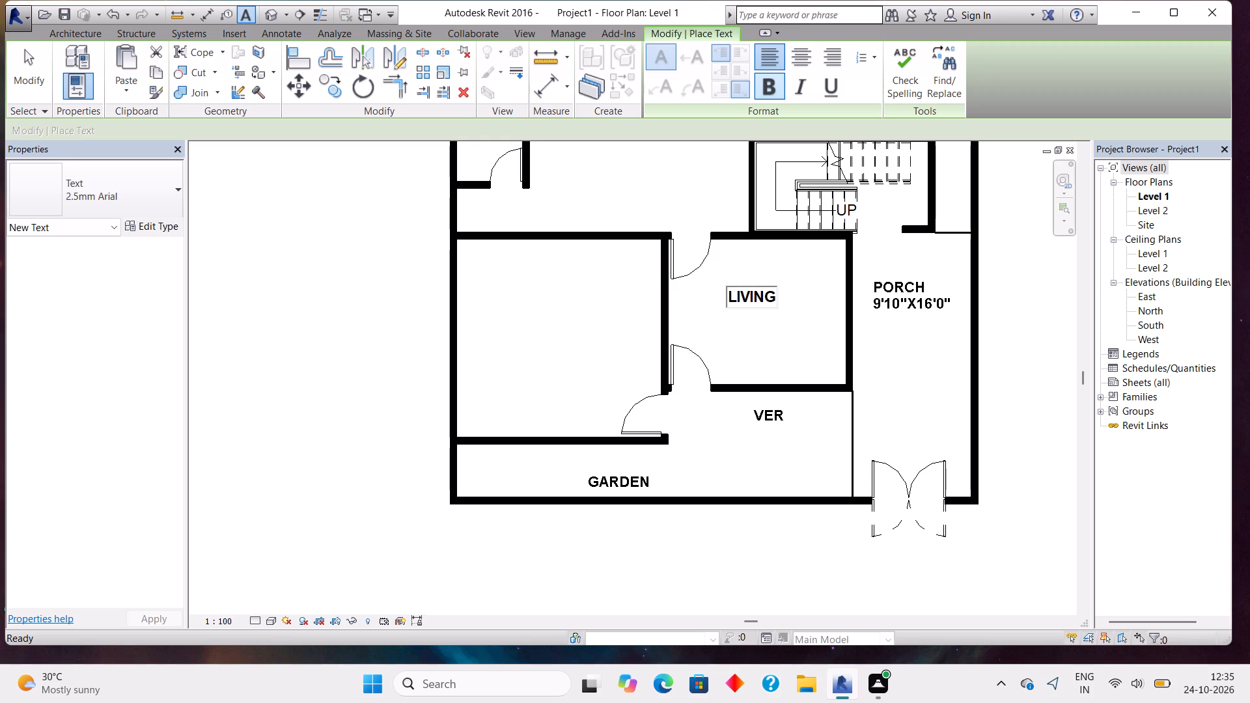
key("space")
type("ROOM")
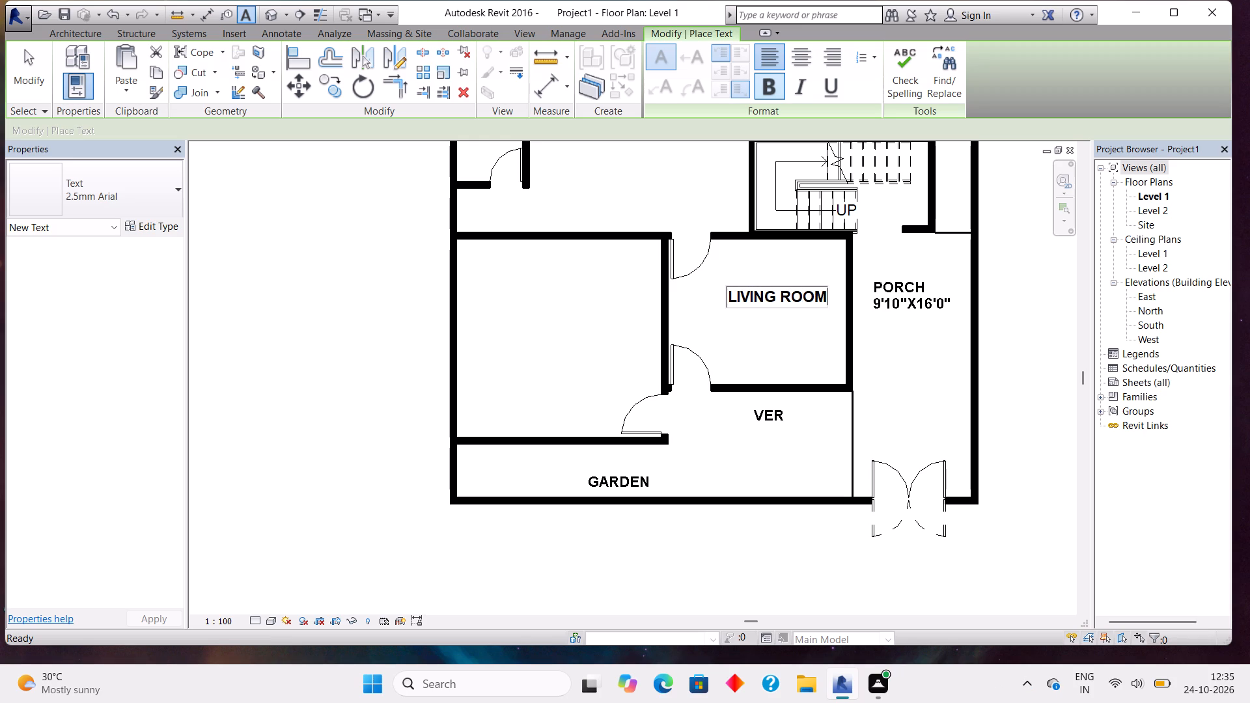
key("Return")
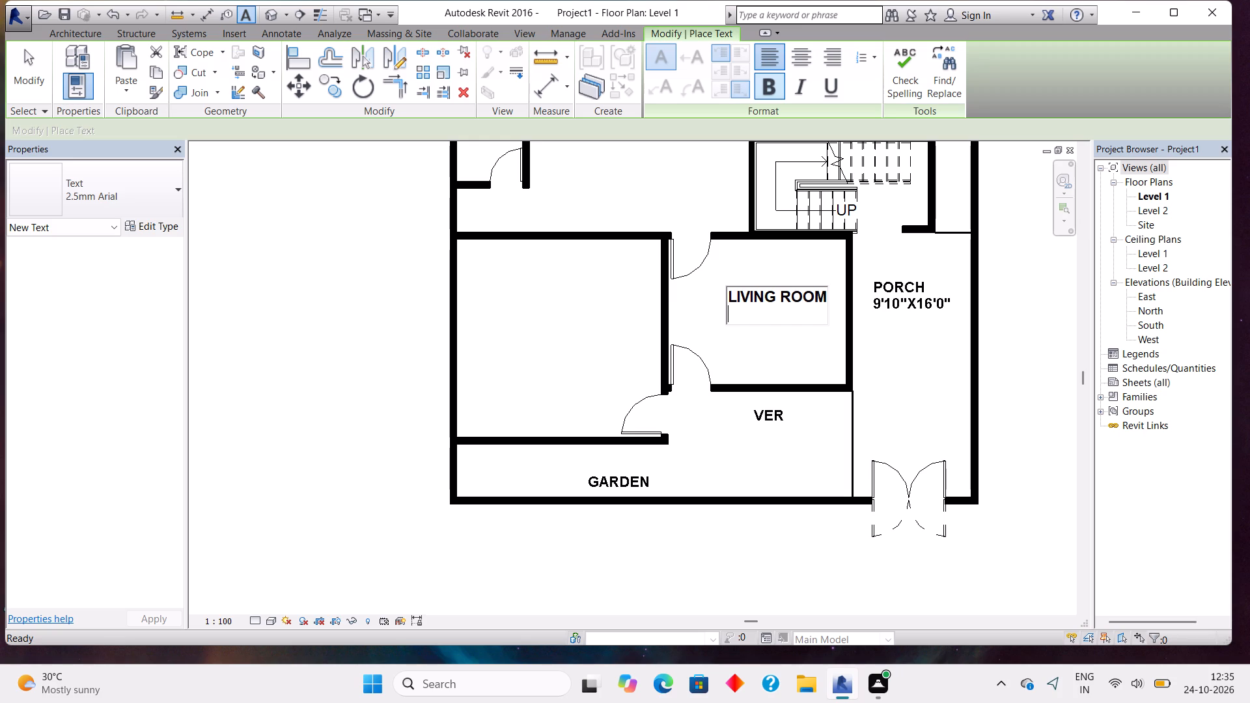
type("13'6")
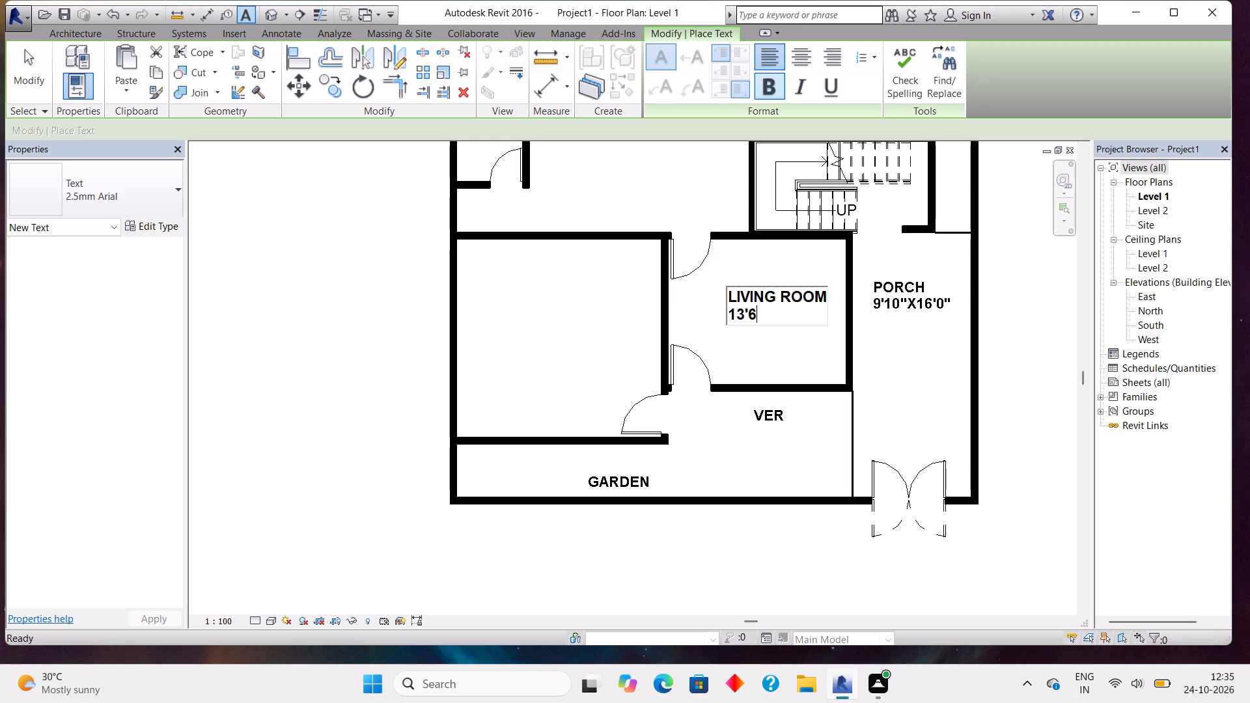
key("shift+quotedbl")
key("x")
type("11")
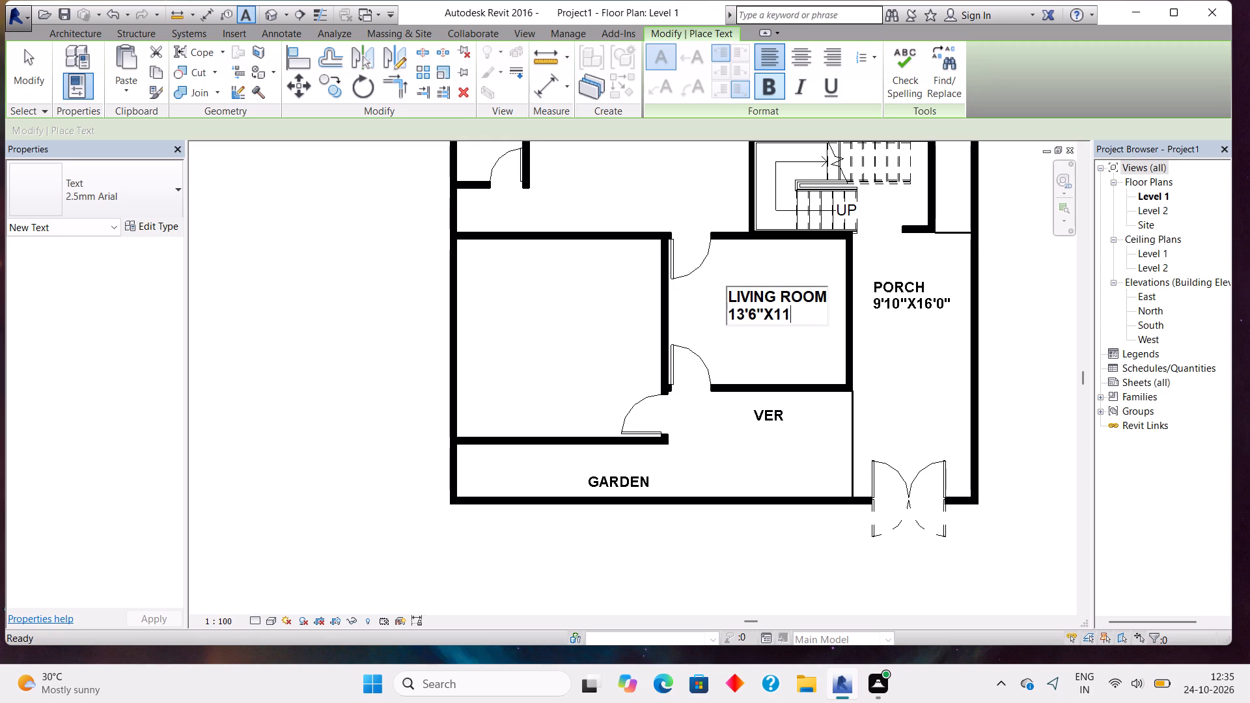
key("apostrophe")
type("0\"")
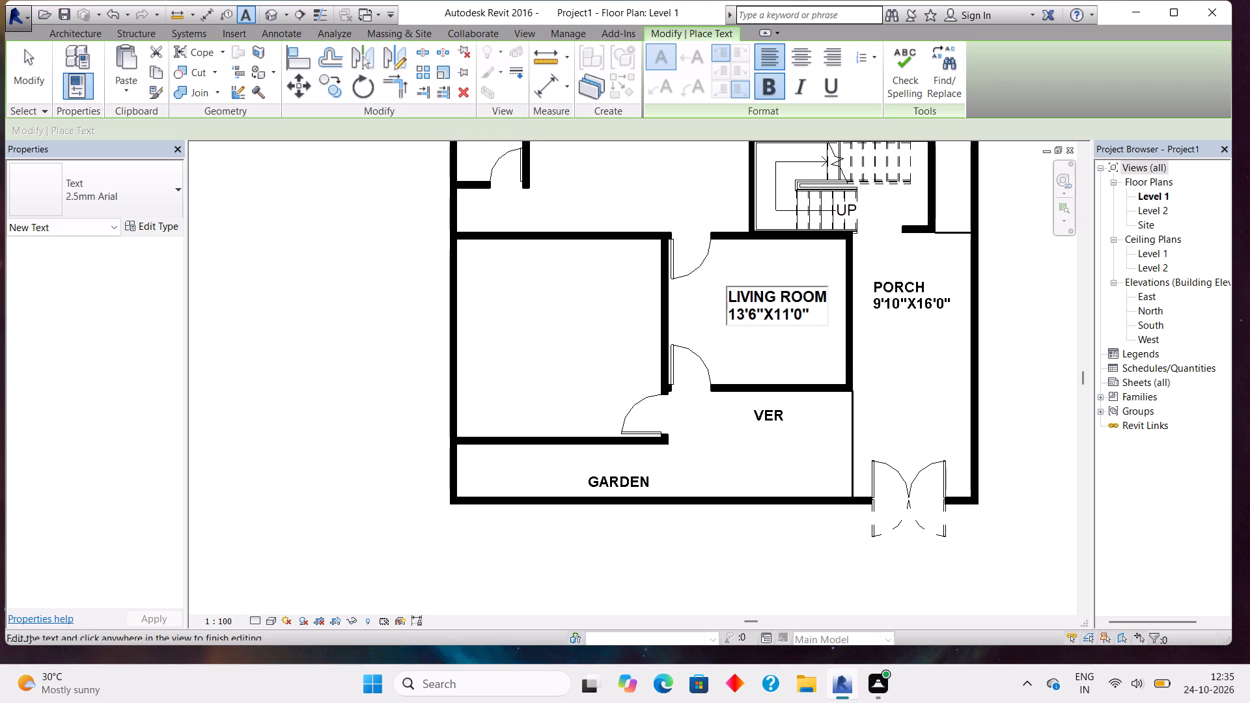
left_click(493, 290)
Add a bold two-line text label, DRAWING HALL over 15'6"X15'0", in the large room beside the living room.
left_click(493, 290)
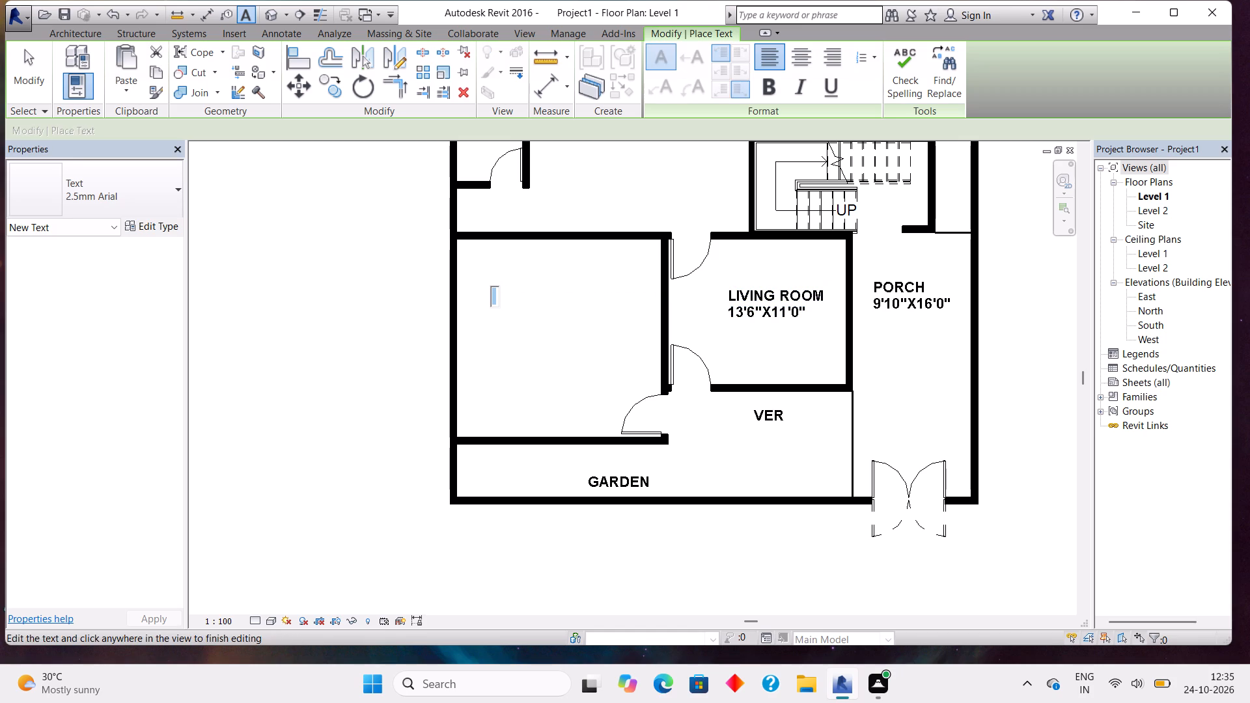
left_click(770, 89)
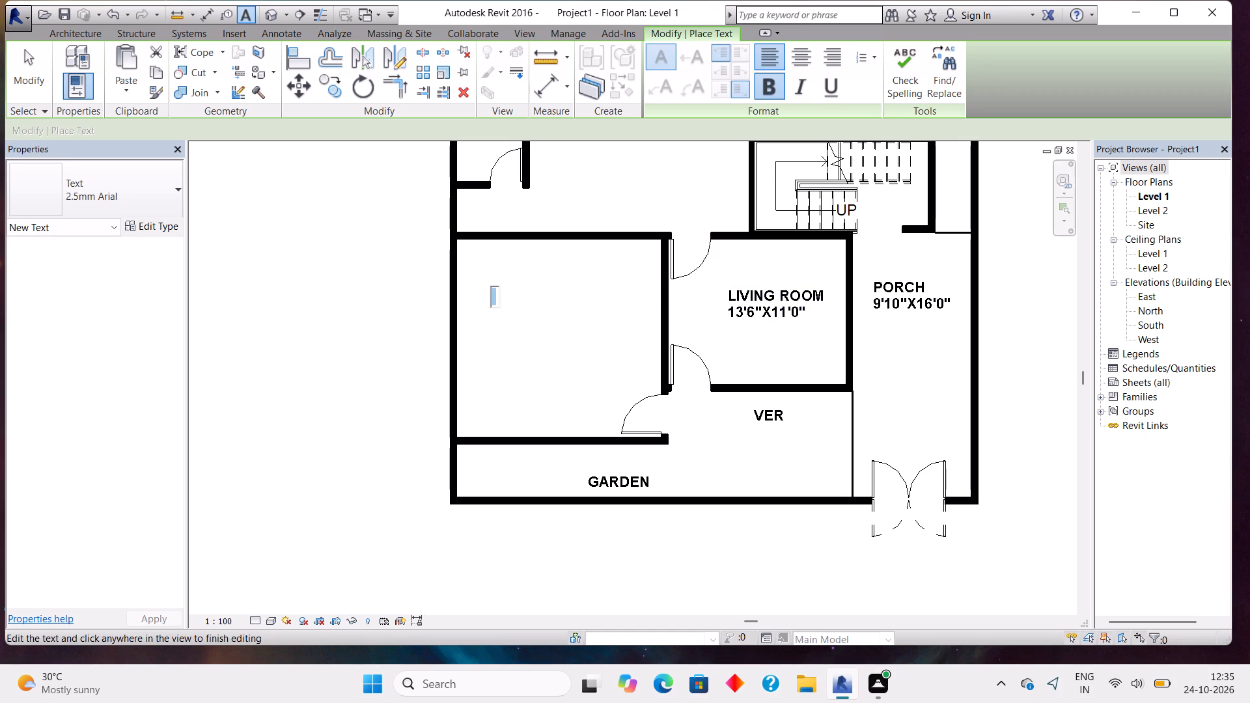
type("DRAW")
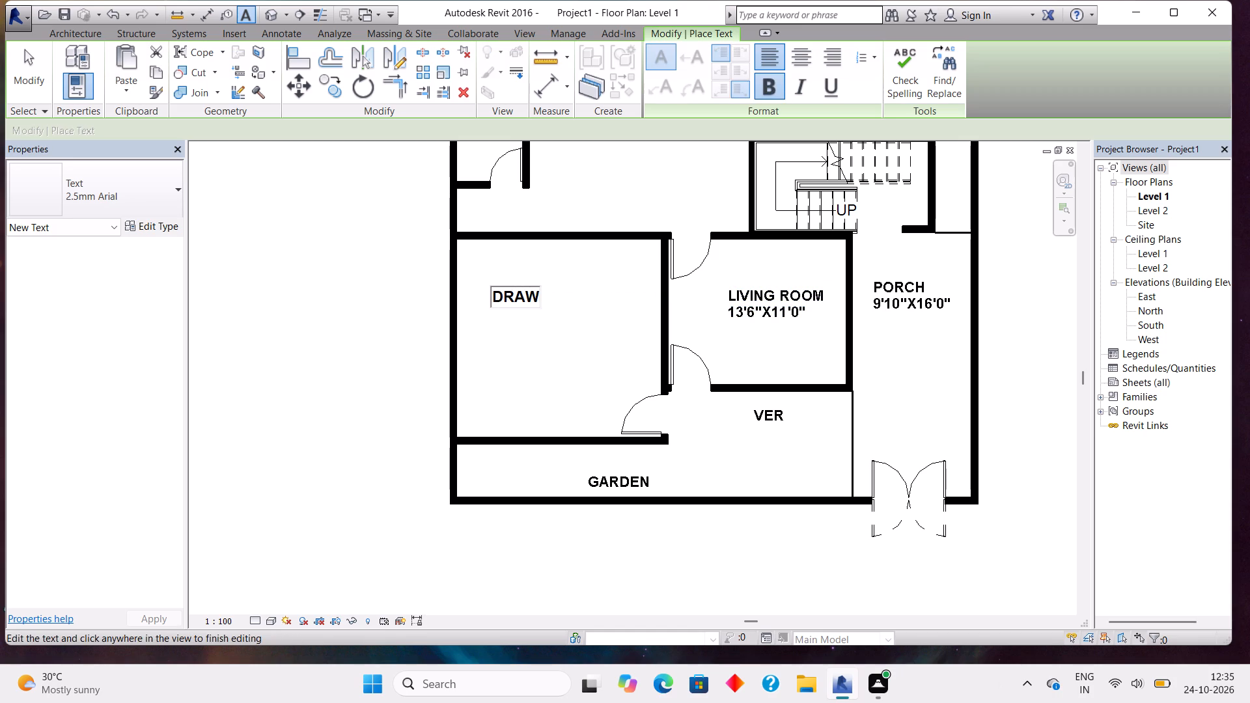
type("IN")
key("g")
key("space")
type("HA")
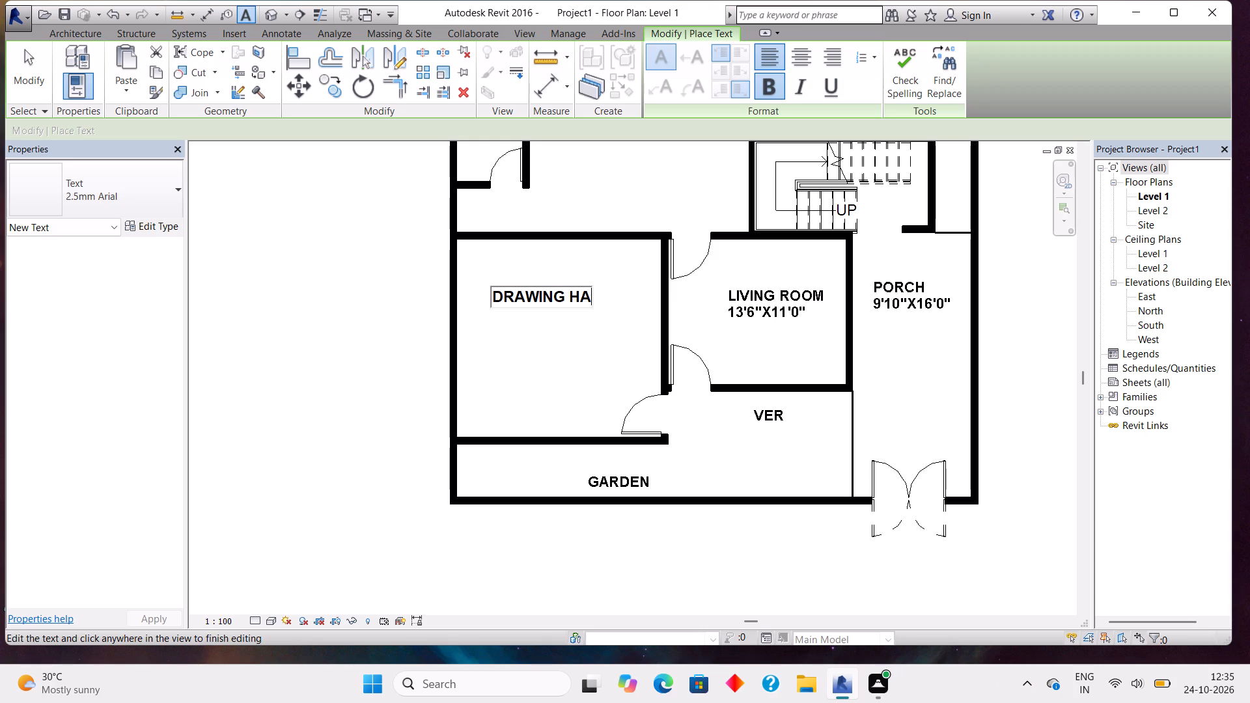
type("LL")
key("Return")
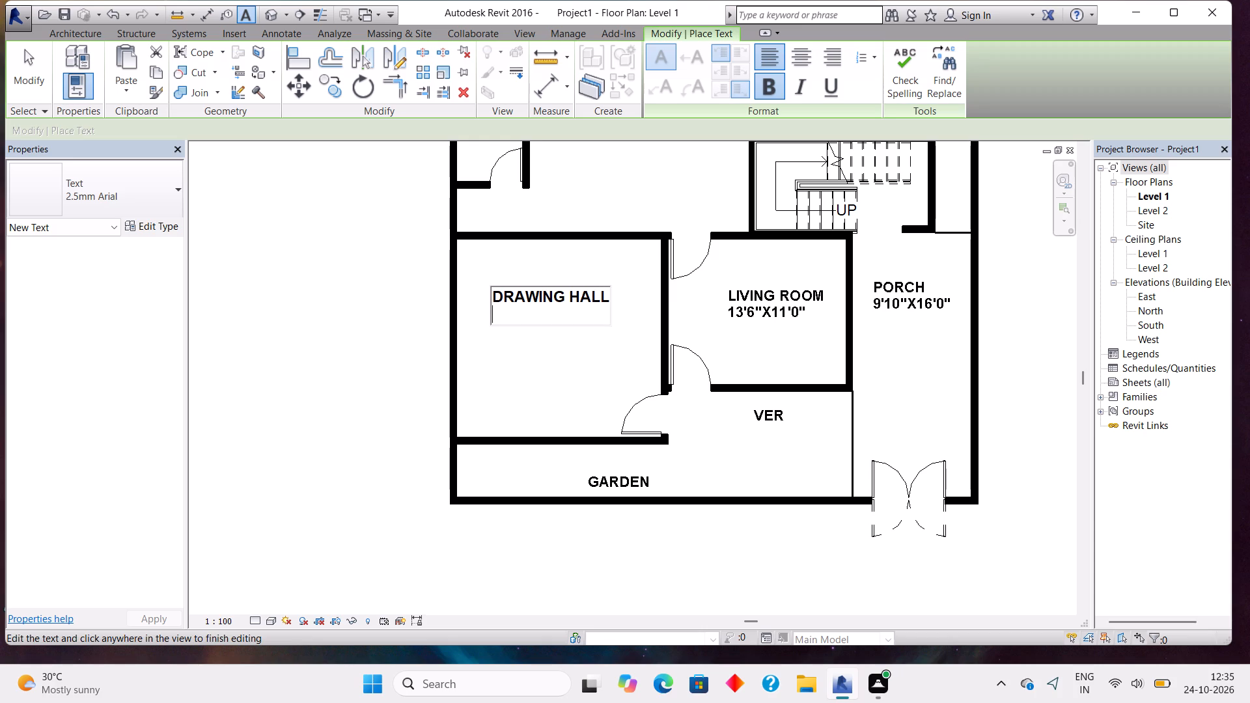
type("15'6")
key("shift+quotedbl")
key("x")
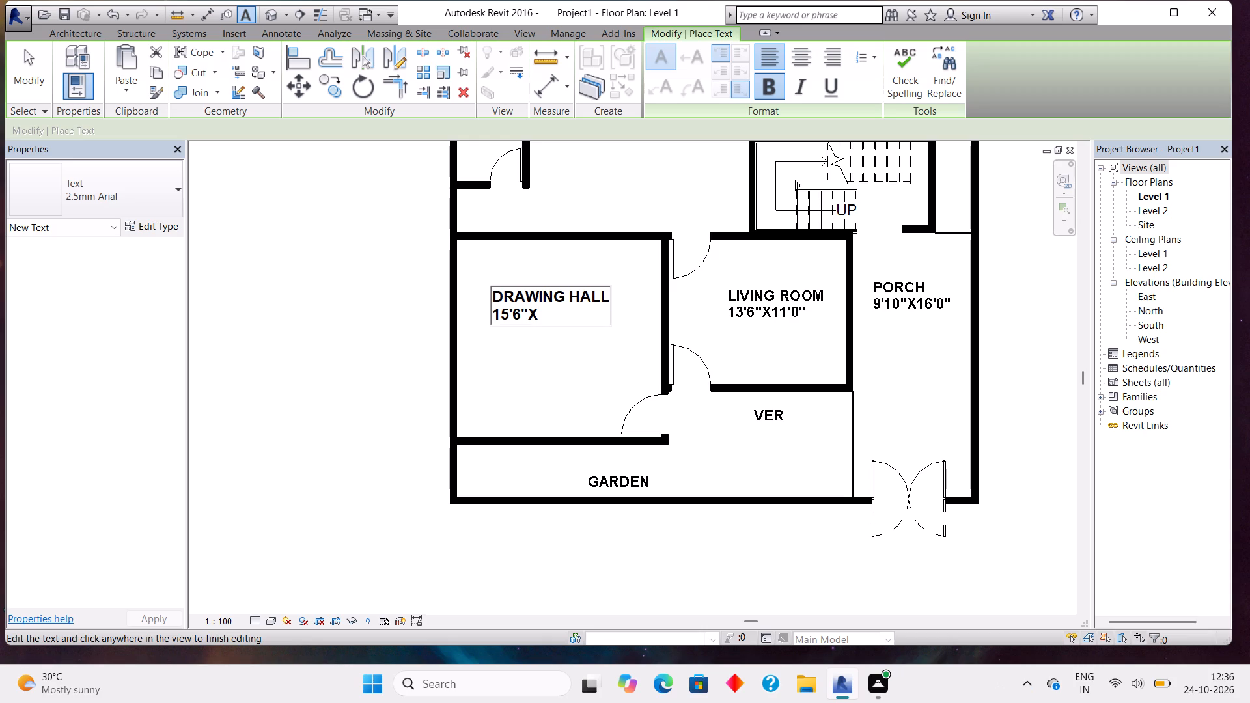
key("1")
key("5")
key("apostrophe")
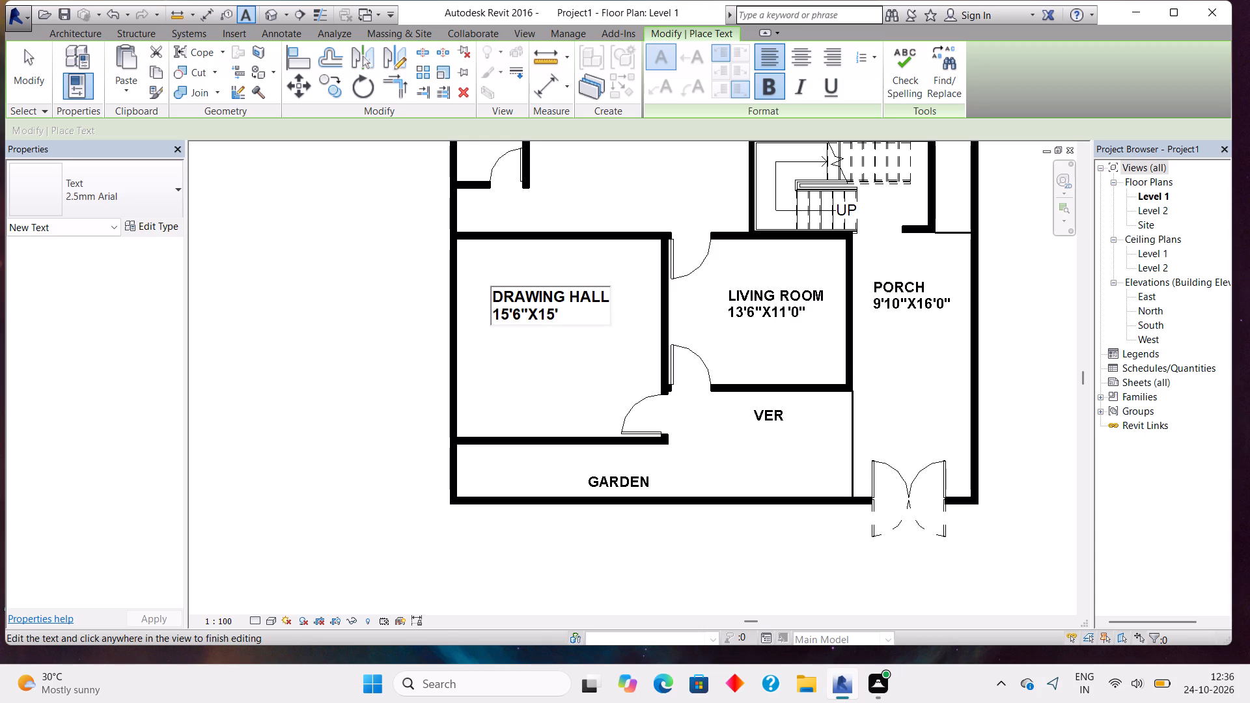
type("0\"")
left_click(613, 270)
Add a bold two-line text label, LIVING over 12'0"X16'0", in the central open area between the two small rooms and the stair.
scroll(613, 270, "down", 2)
middle_click_drag(615, 238, 606, 383)
middle_click_drag(607, 318, 615, 376)
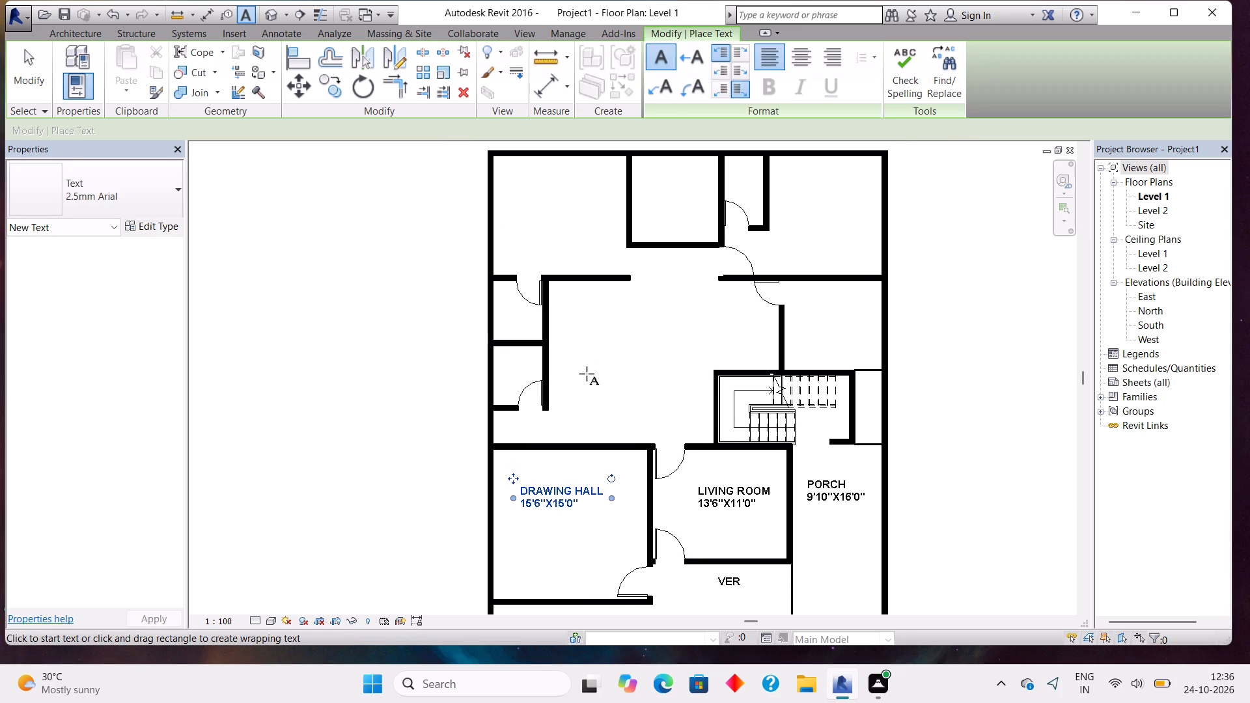
left_click(587, 374)
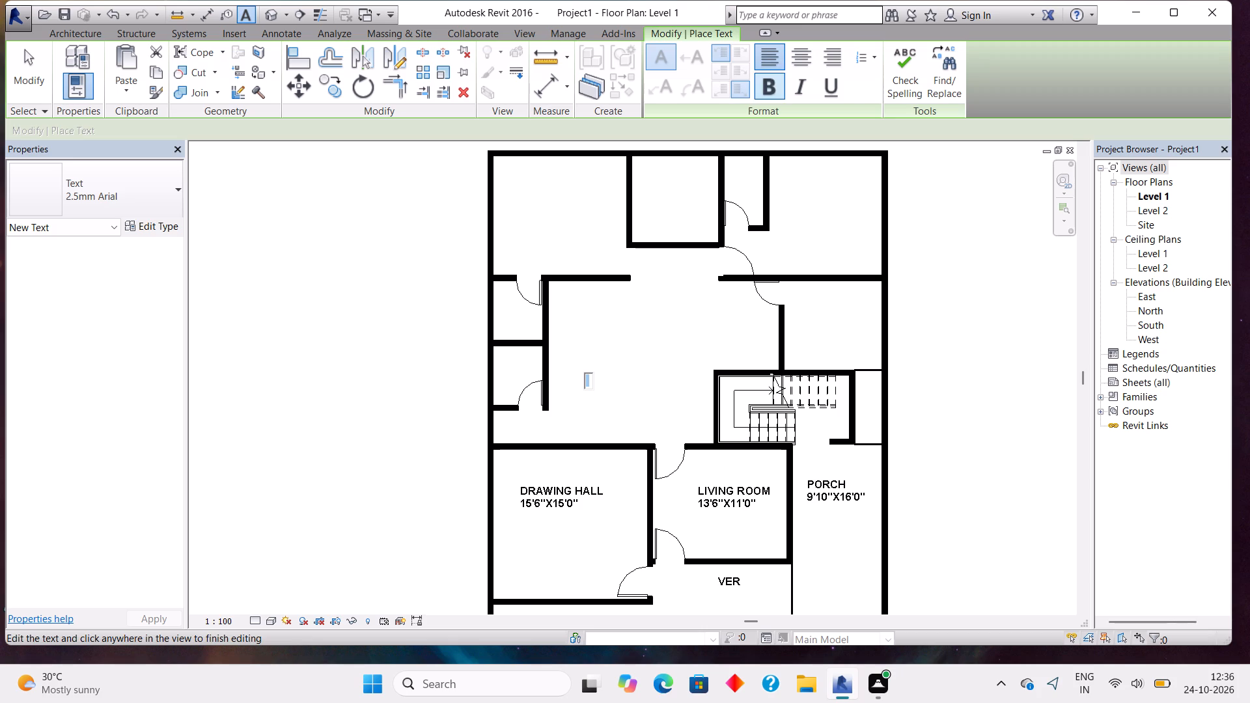
left_click(764, 81)
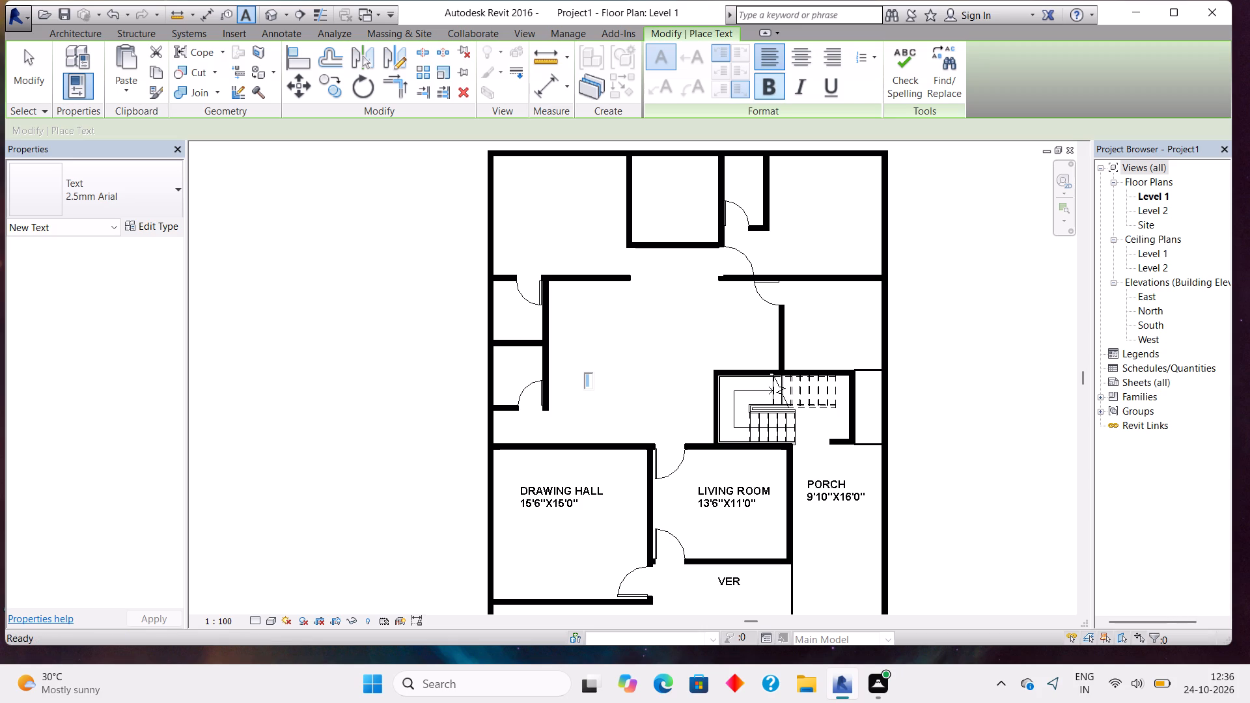
type("LIVING")
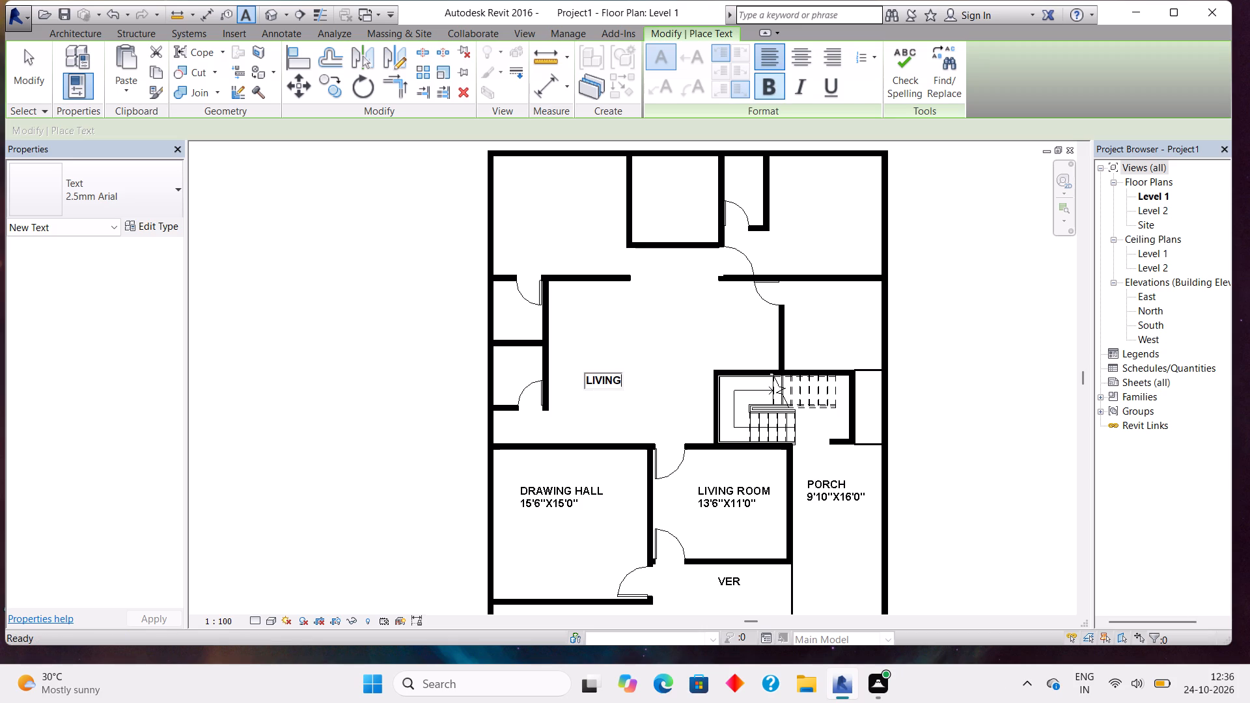
key("Return")
type("12'0")
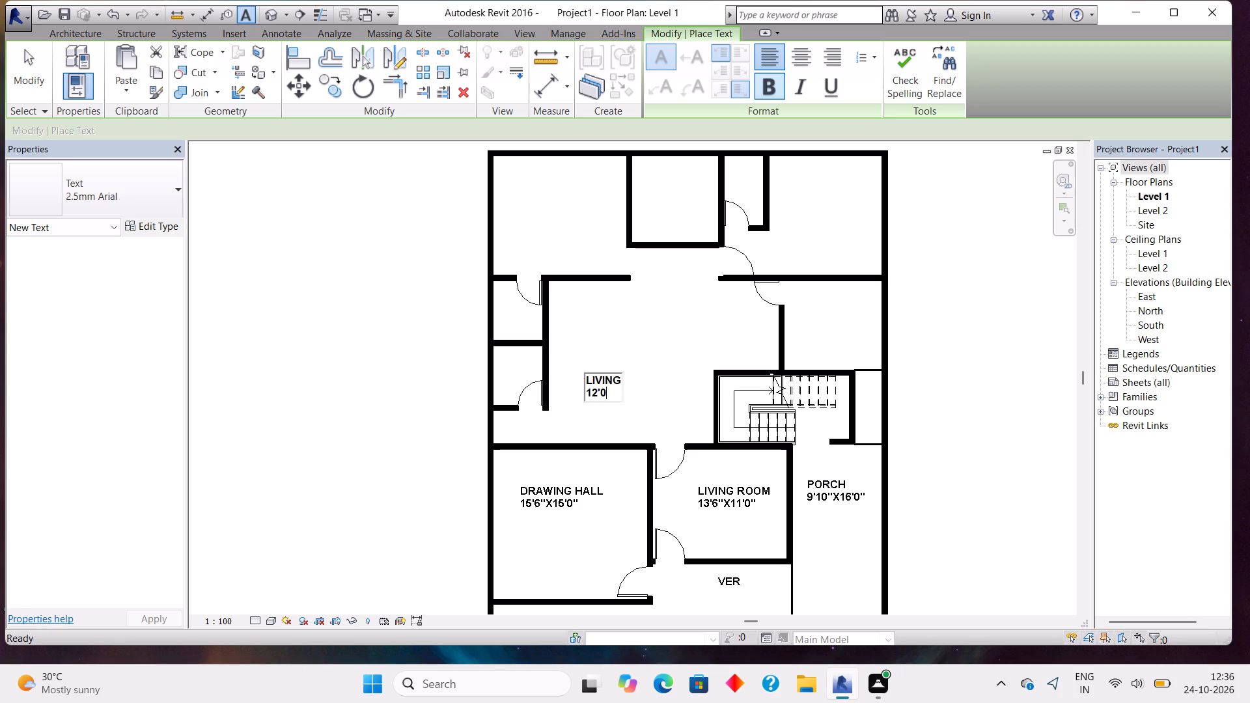
key("shift+quotedbl")
key("x")
type("16'0")
key("shift+quotedbl")
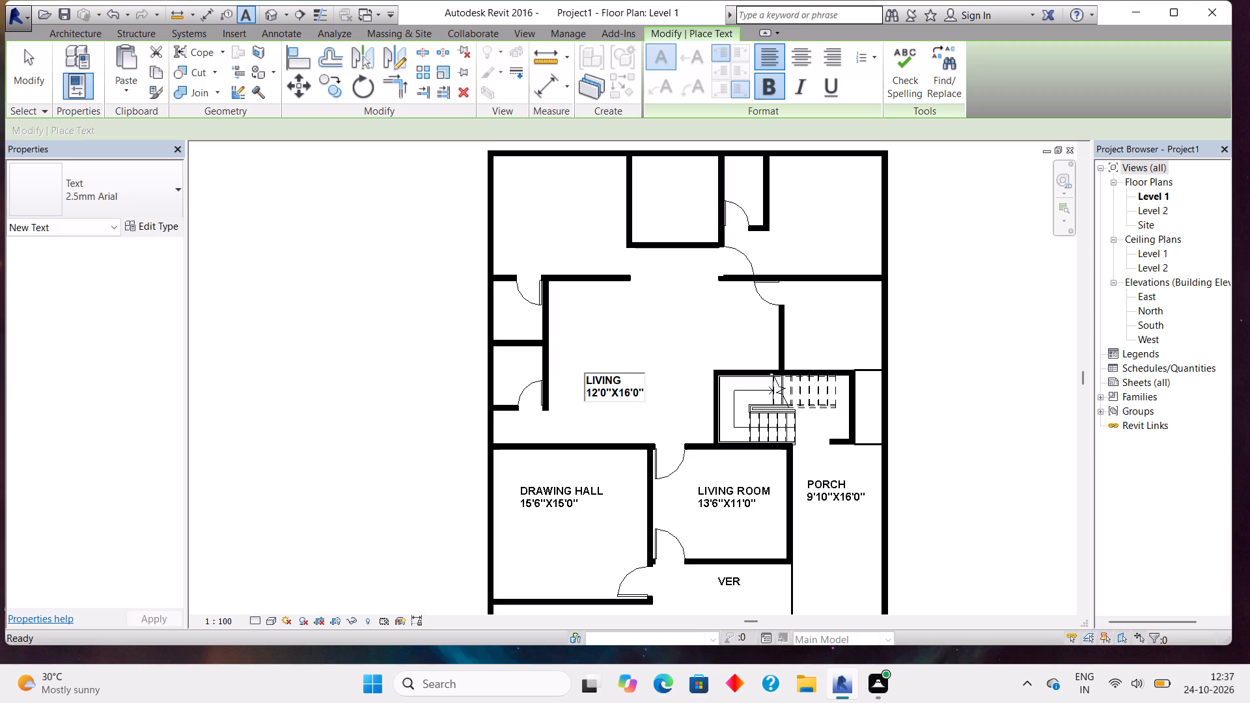
left_click(499, 361)
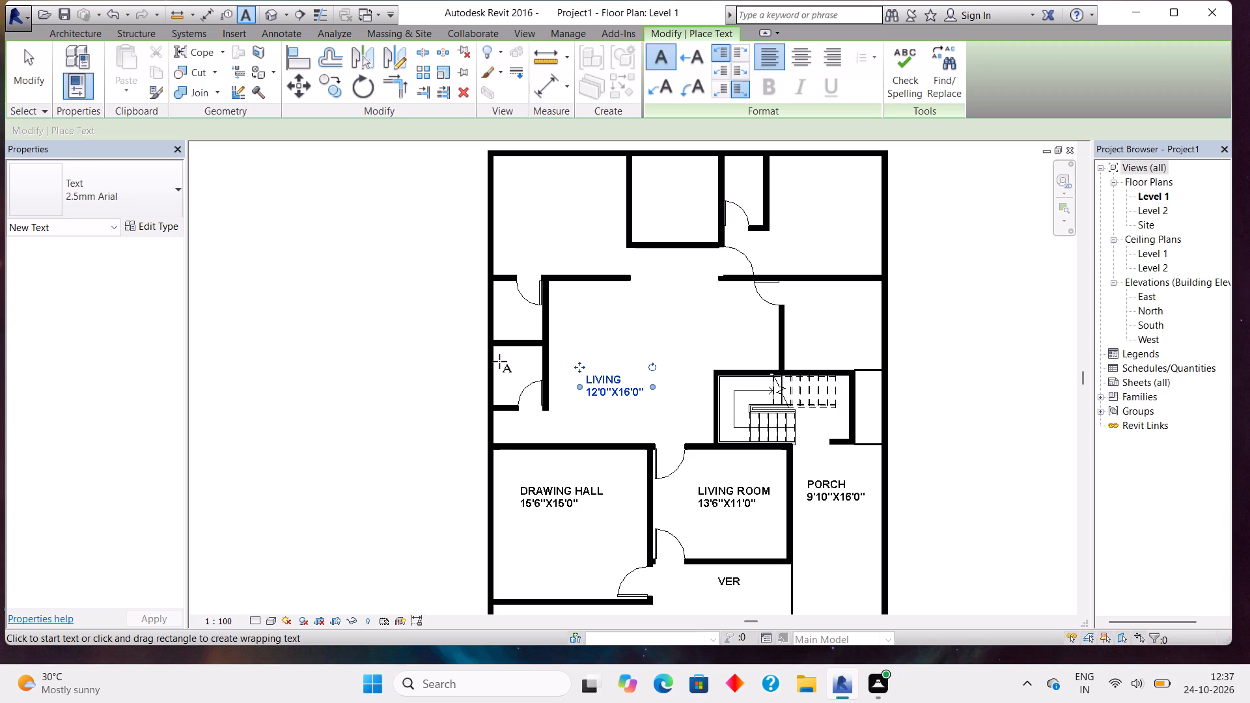
Add a bold two-line text label, TOILET over 5'0"X6'0", in the lower of the two small rooms beside the living area.
left_click(499, 361)
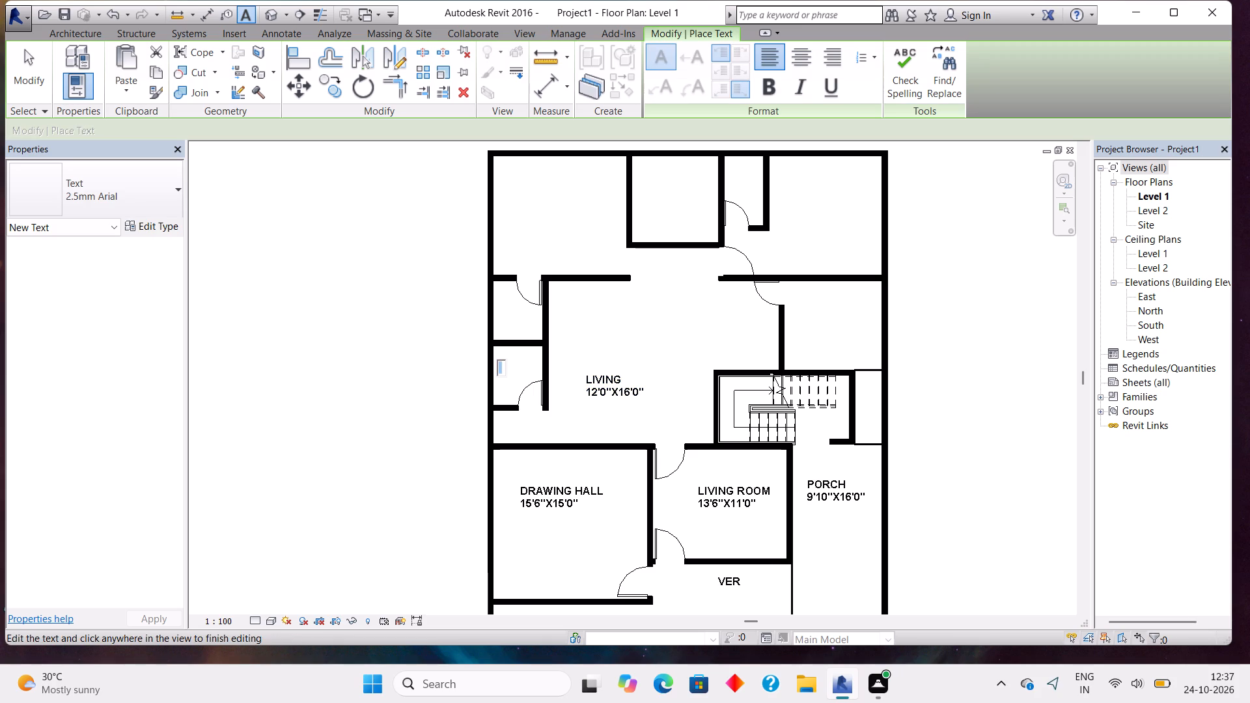
left_click(764, 89)
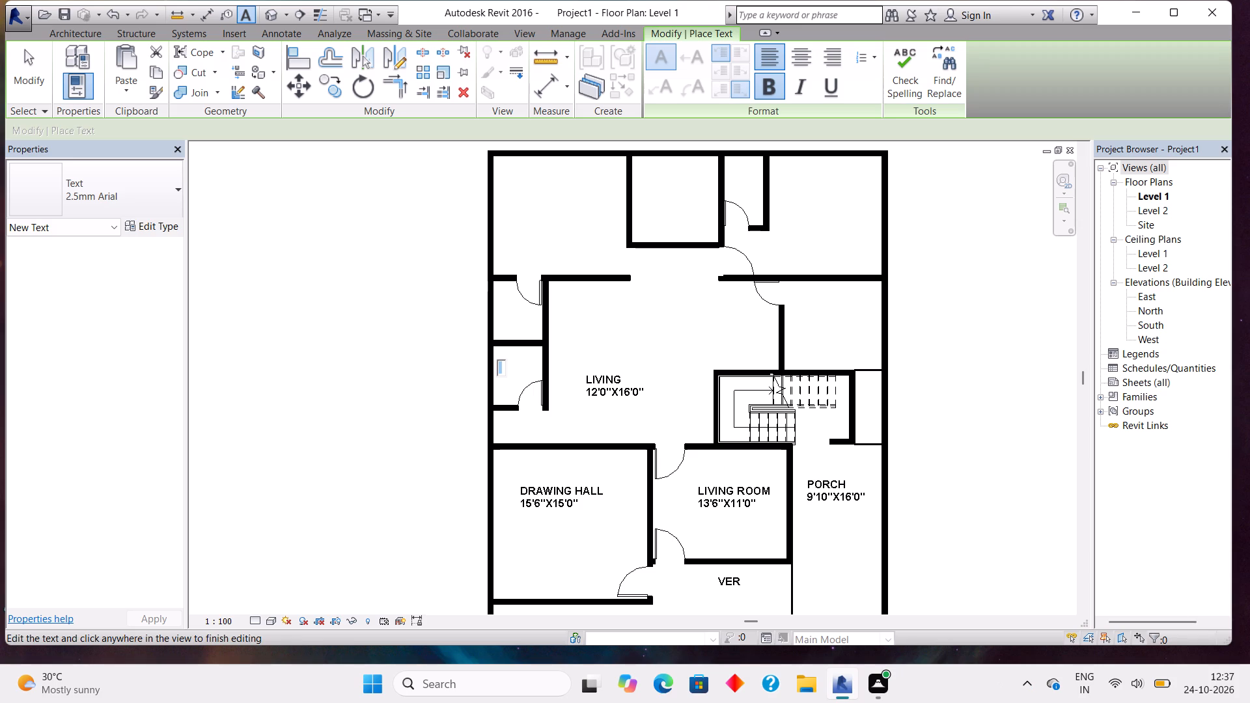
type("TOILET")
key("Return")
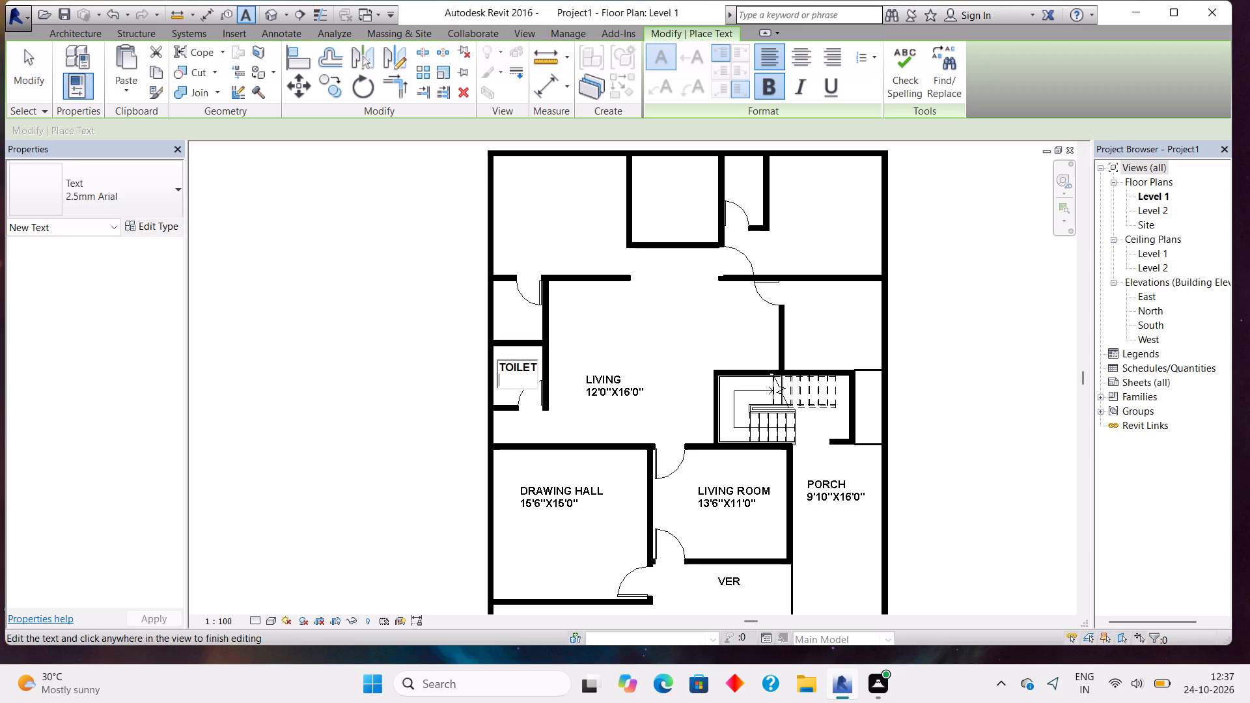
type("5'")
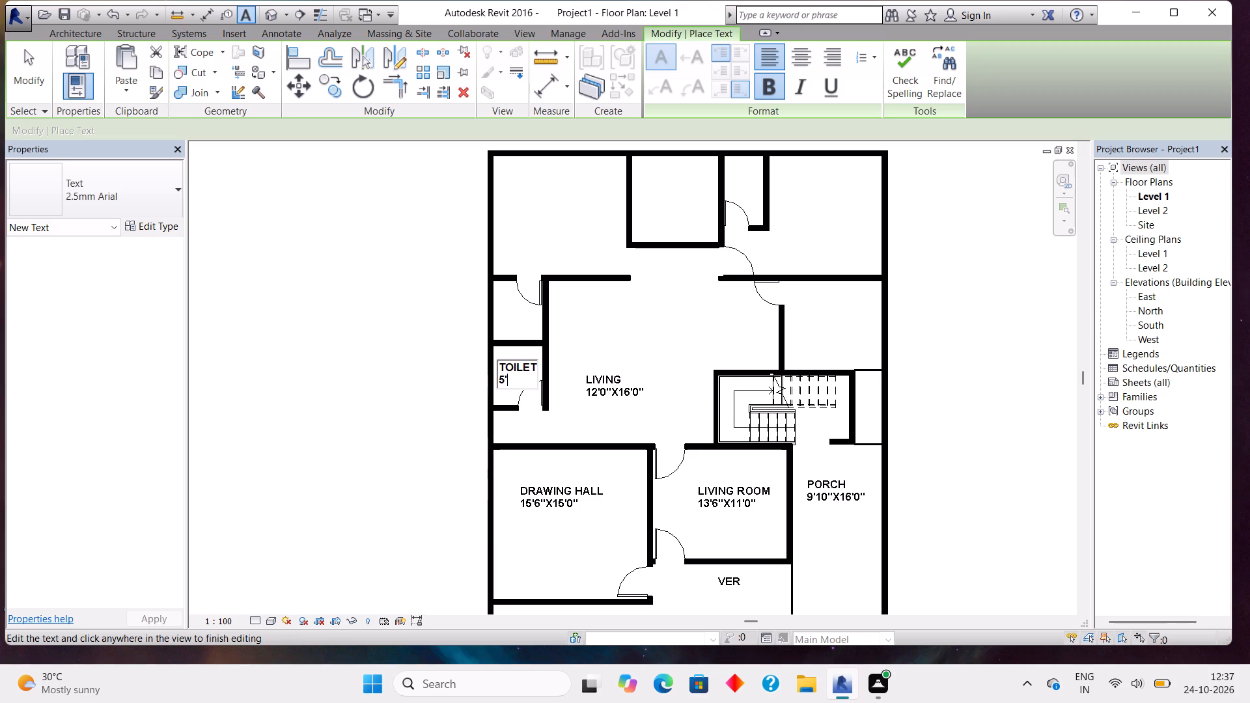
key("0")
key("shift+quotedbl")
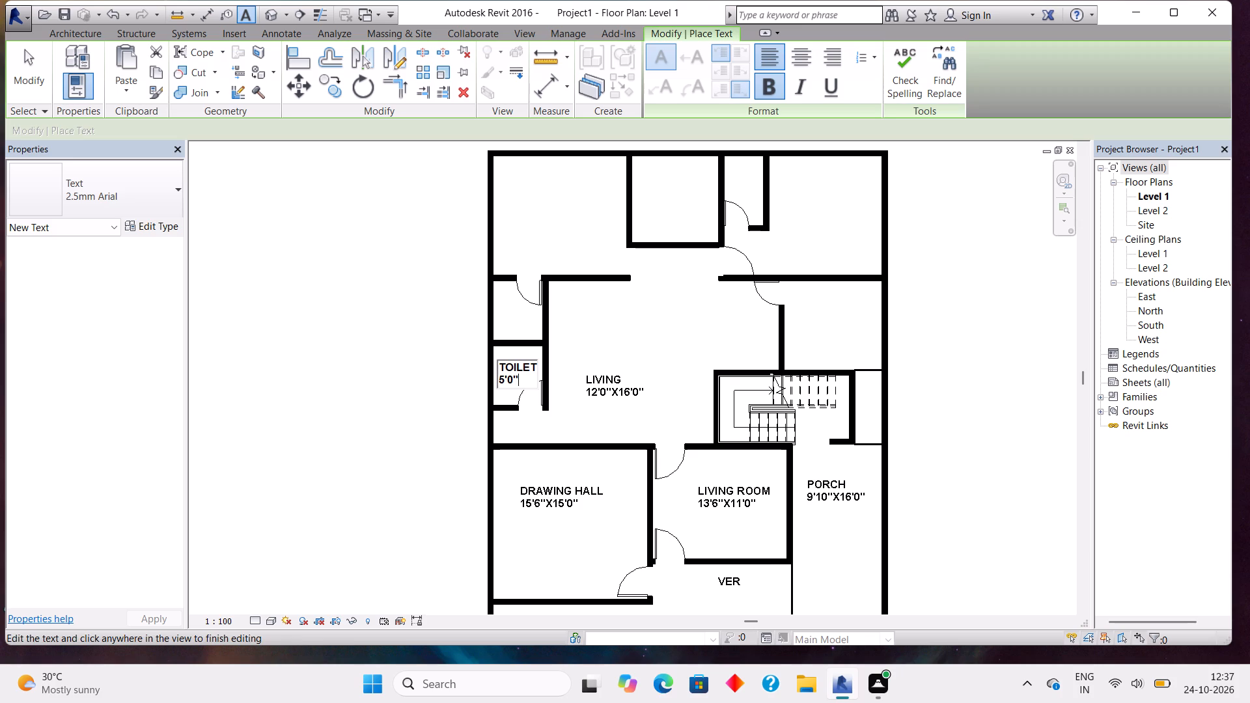
key("x")
key("6")
key("apostrophe")
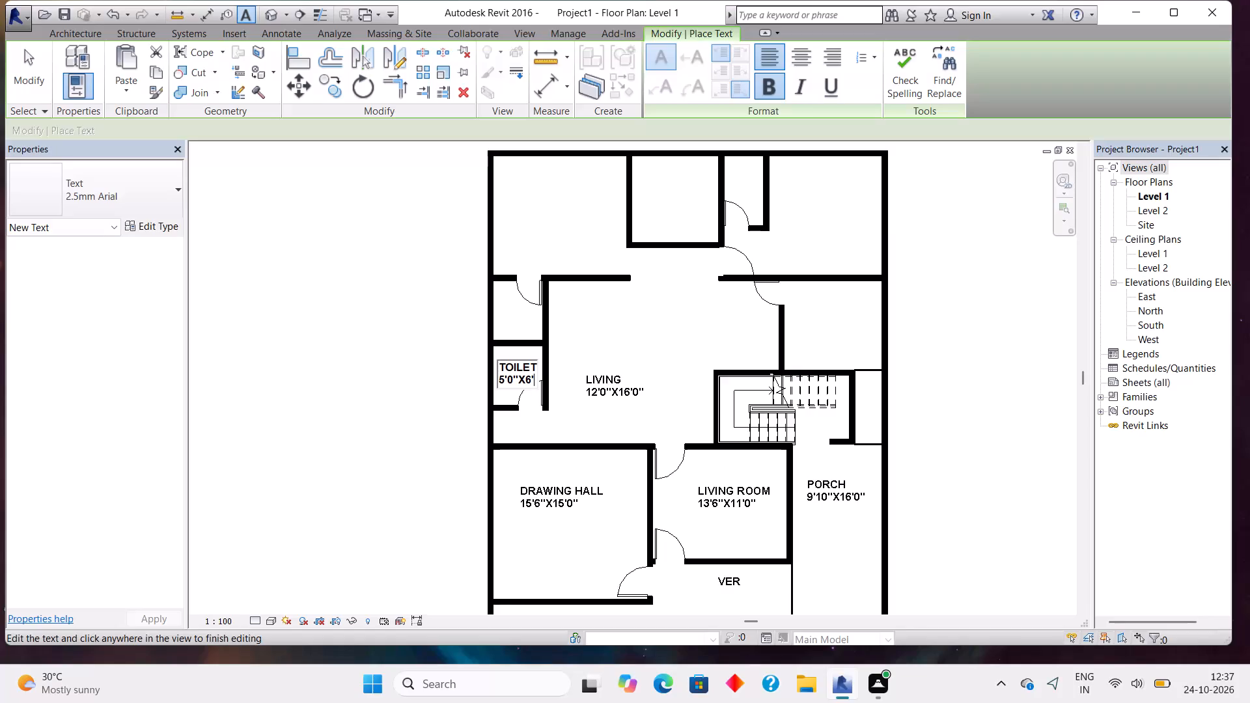
key("0")
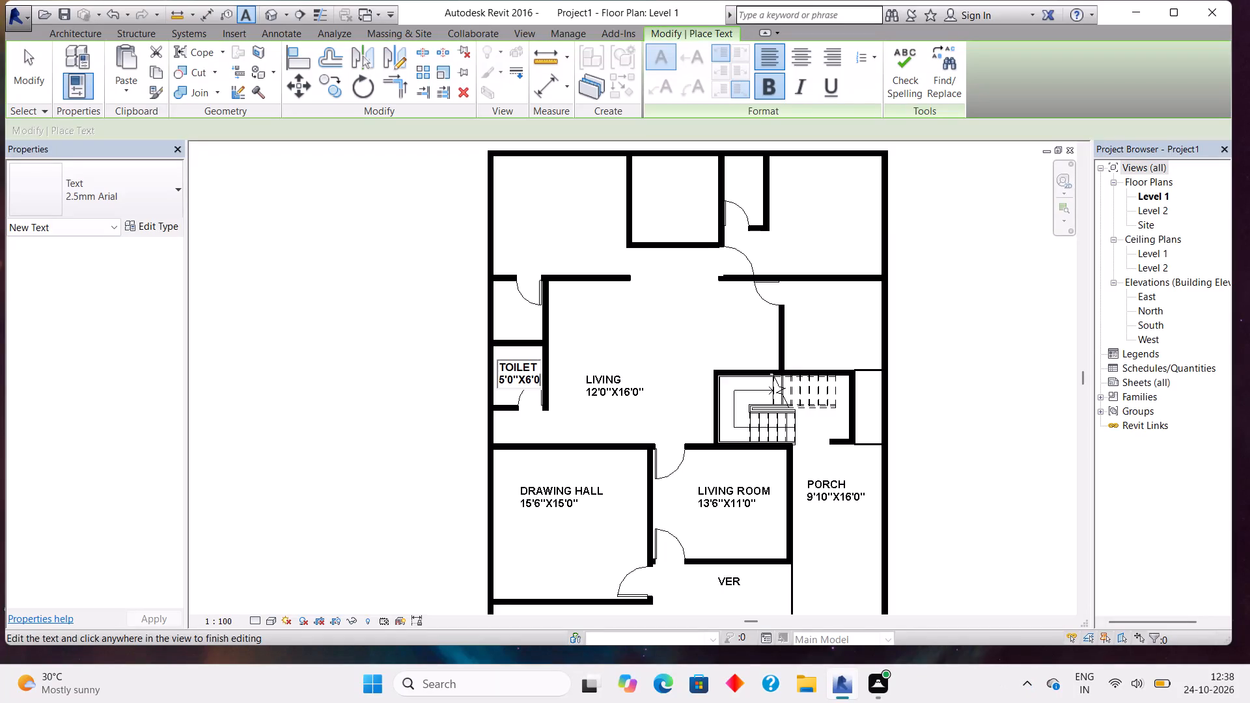
key("shift+quotedbl")
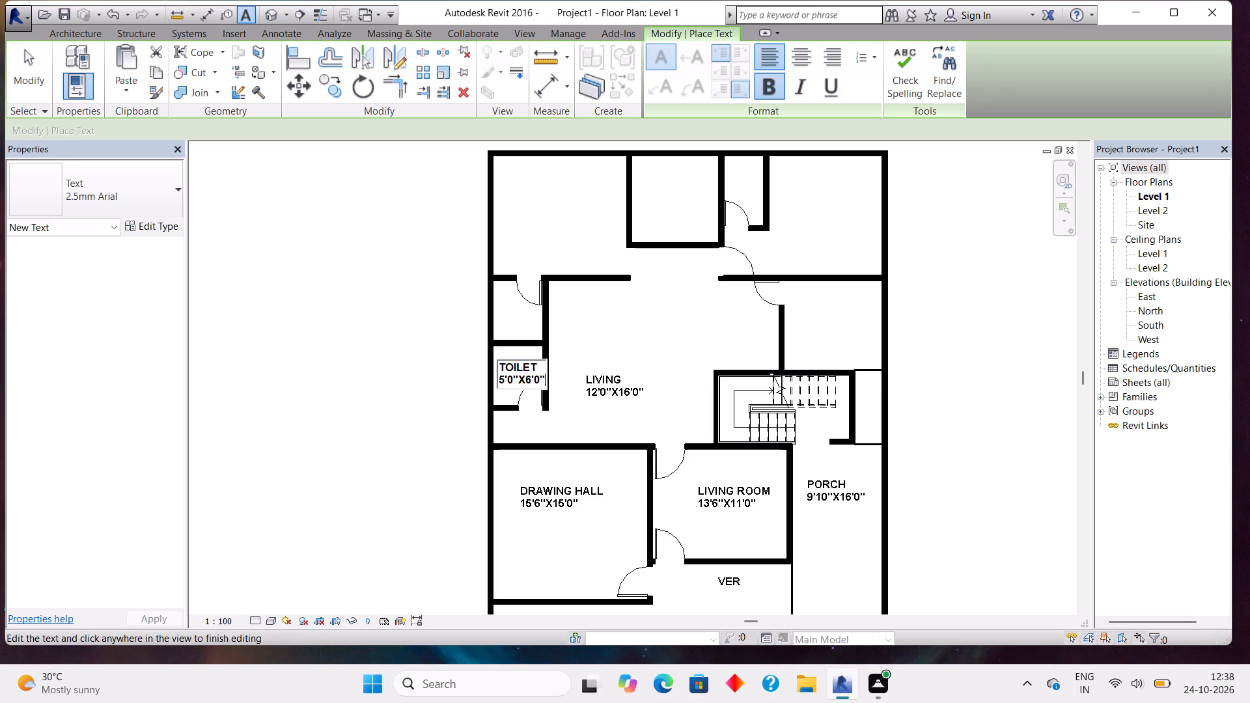
left_click(500, 304)
Add a bold two-line text label, STORE over 5'0"X6'0", in the upper of the two small rooms beside the living area.
left_click(500, 304)
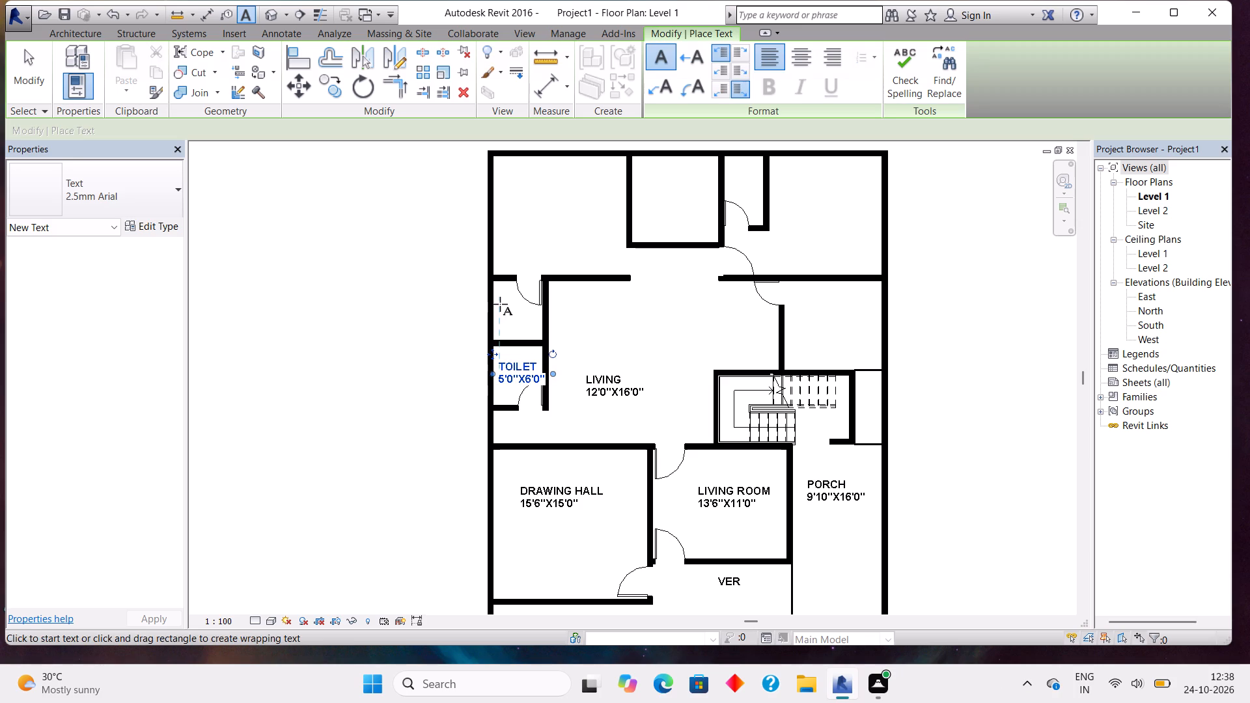
left_click(766, 88)
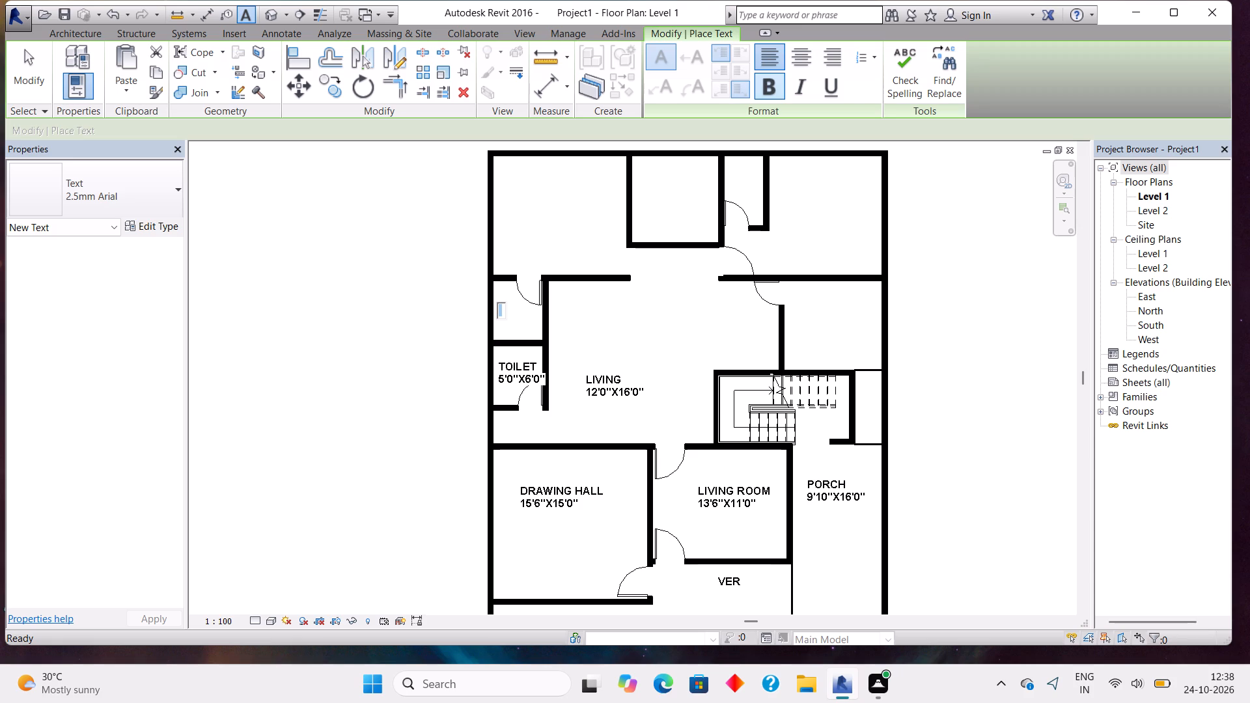
type("STORE")
key("Return")
key("5")
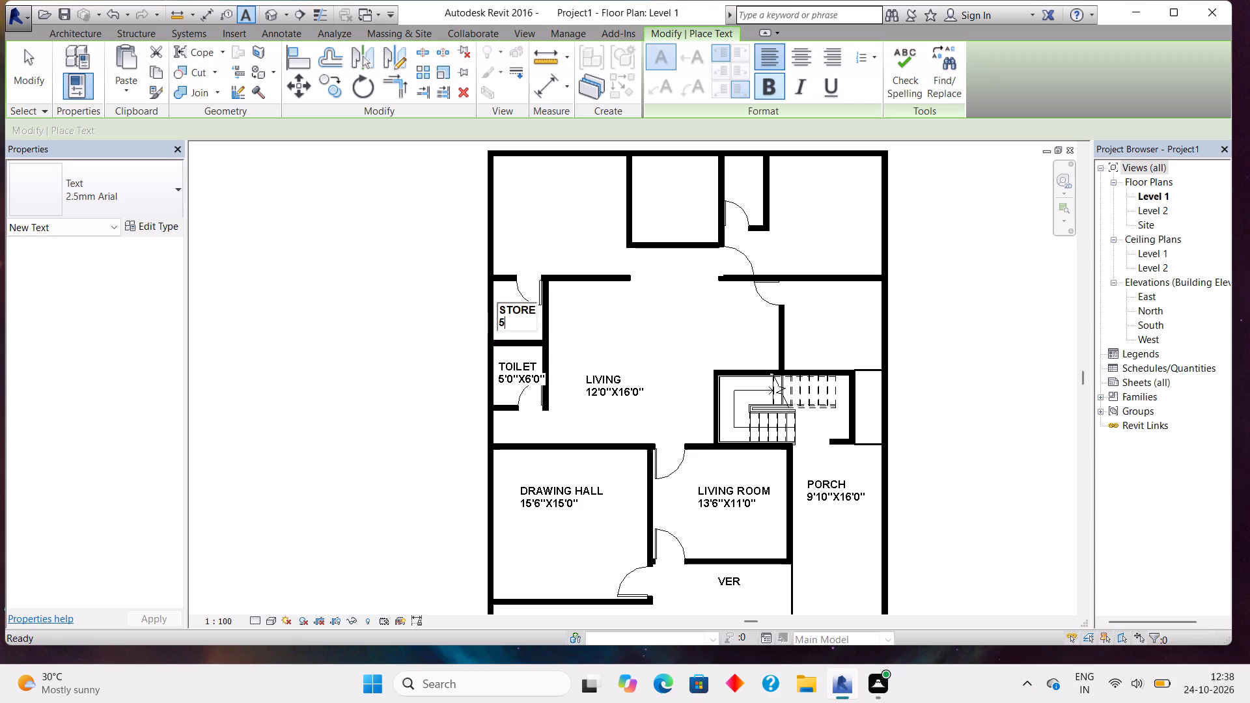
type("'0")
key("shift+quotedbl")
key("x")
type("6'")
type("0\"")
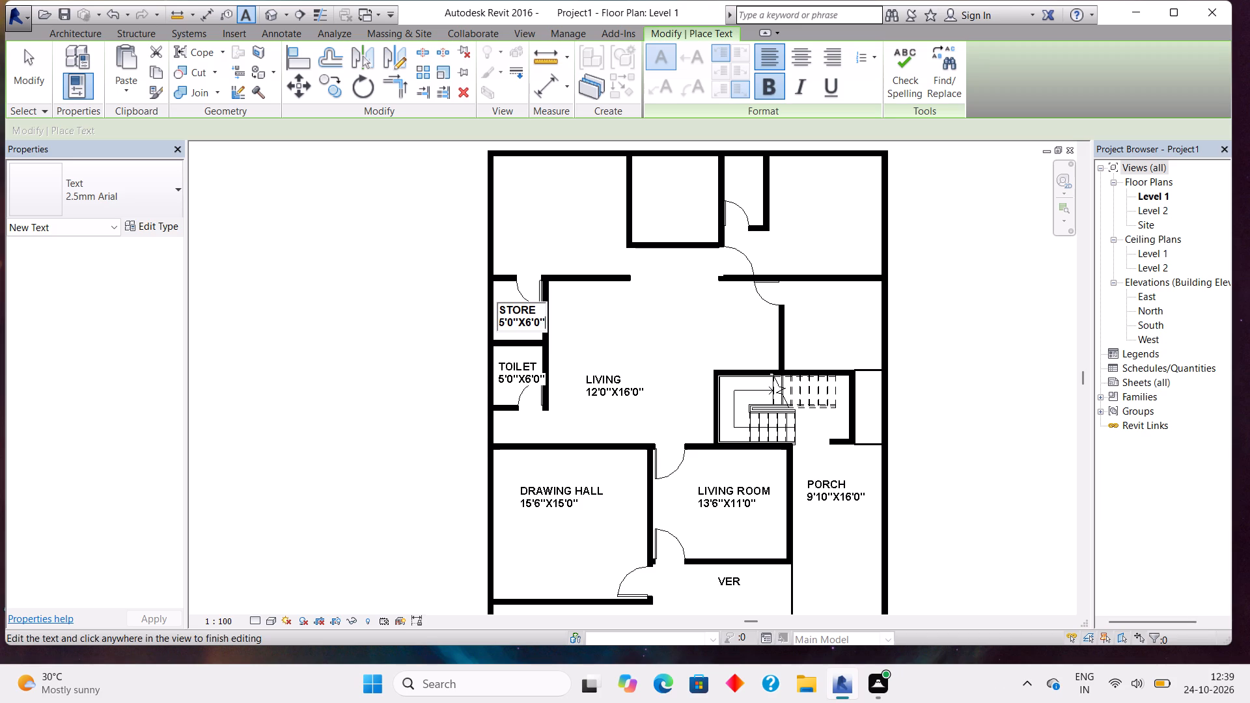
left_click(521, 204)
Add a bold two-line text label, KITCHEN over 13'6"X12'0", in the corner room above the store.
left_click(521, 204)
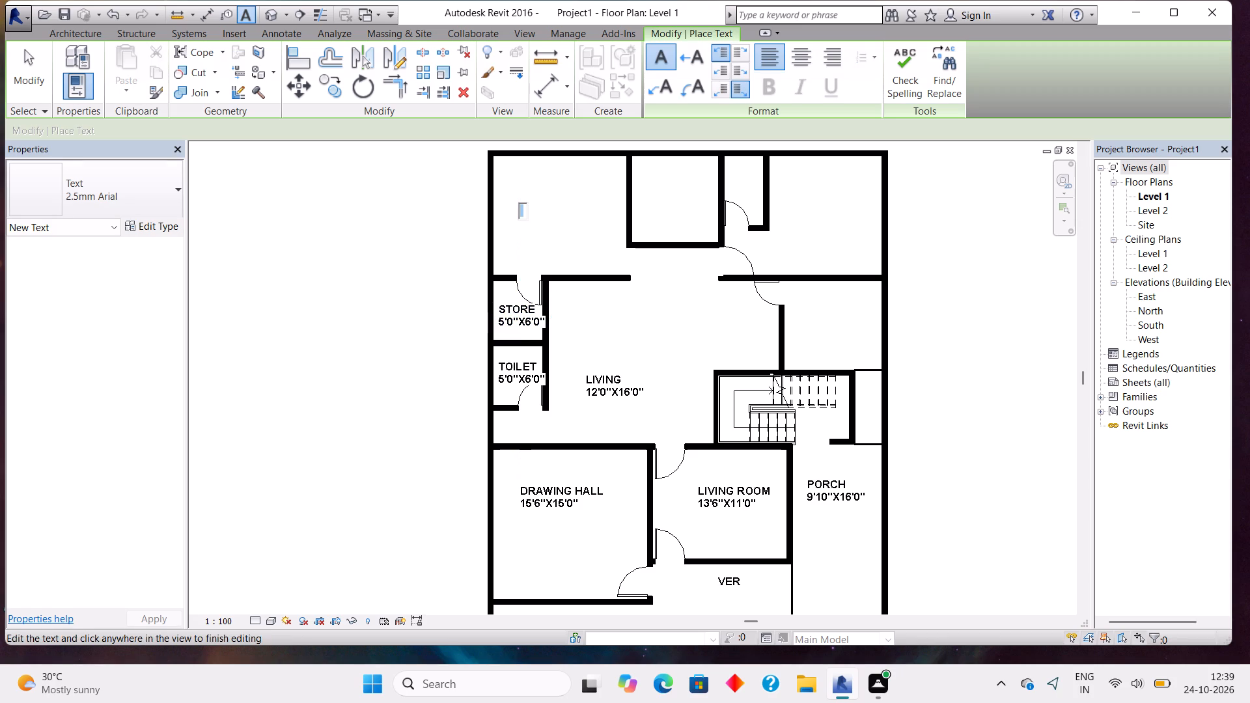
left_click(773, 96)
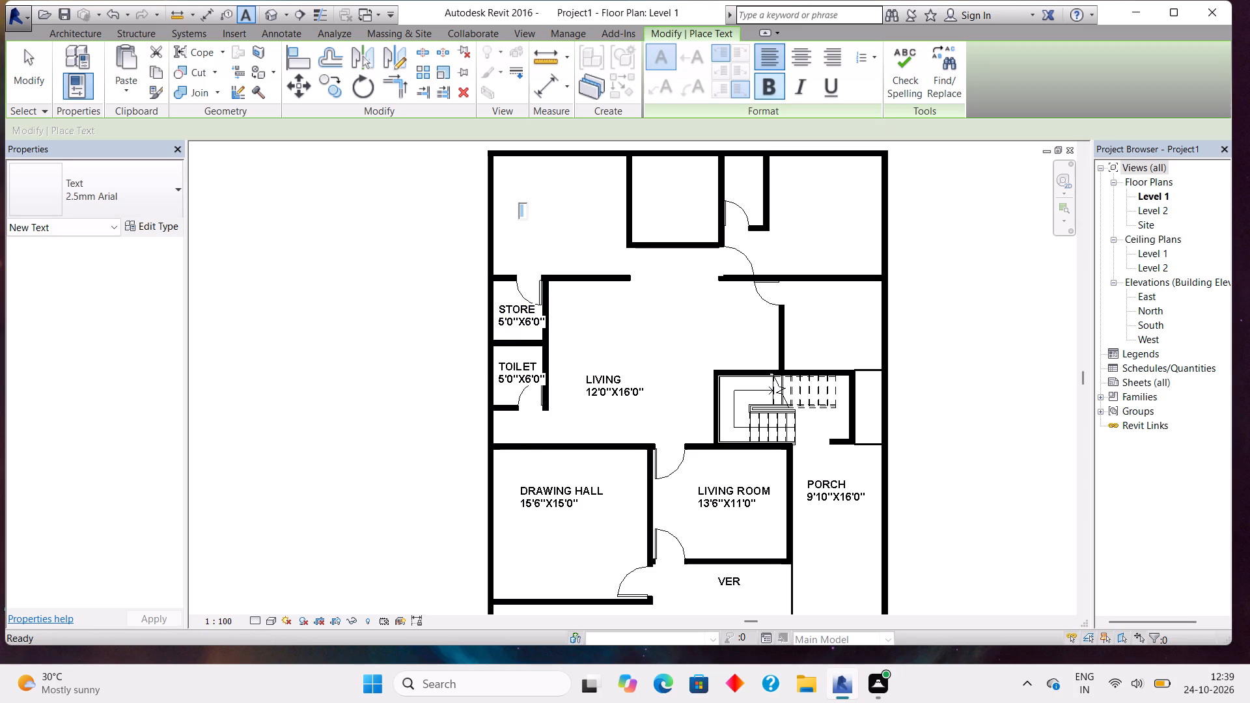
type("KITCHEN")
key("Return")
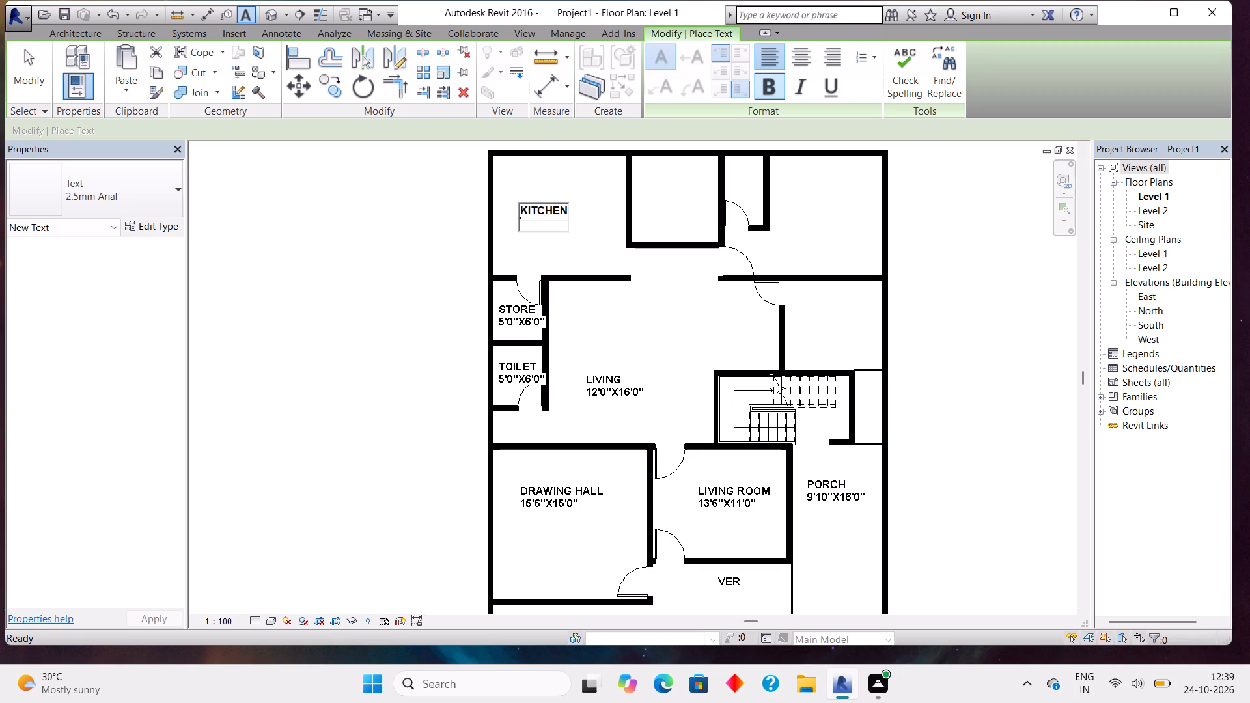
type("13'6")
key("shift+quotedbl")
key("x")
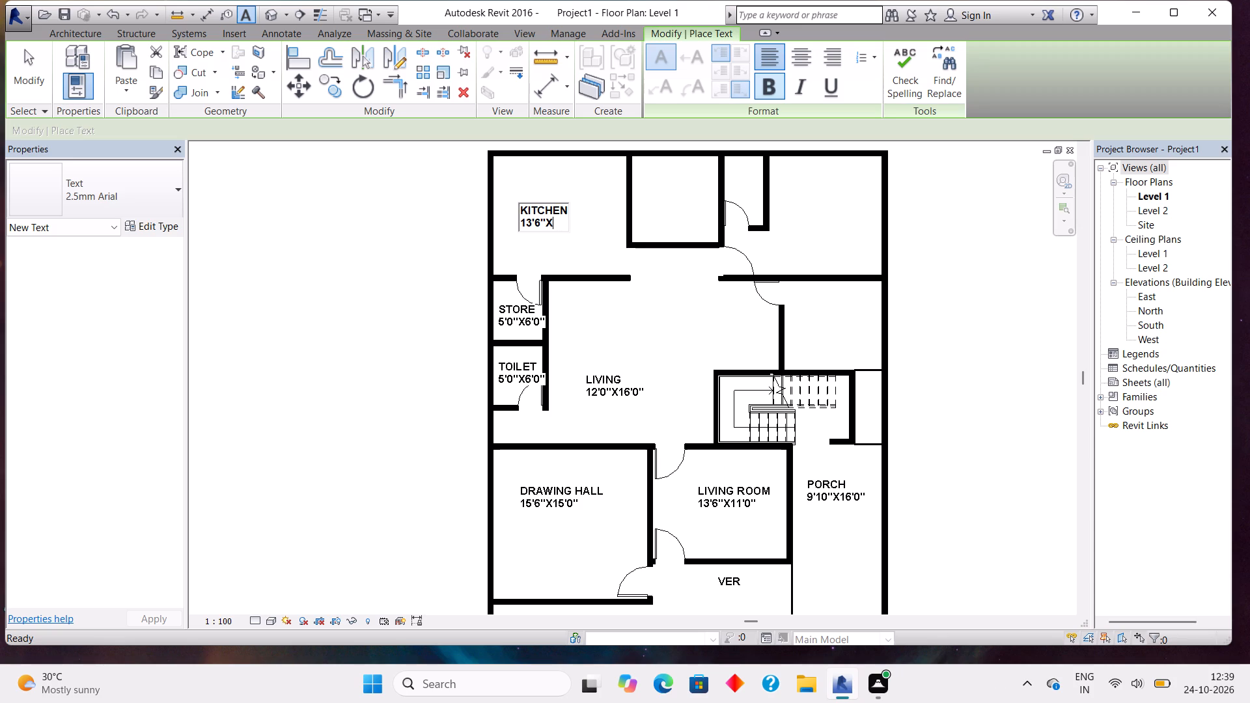
type("12")
type("'0")
key("shift+quotedbl")
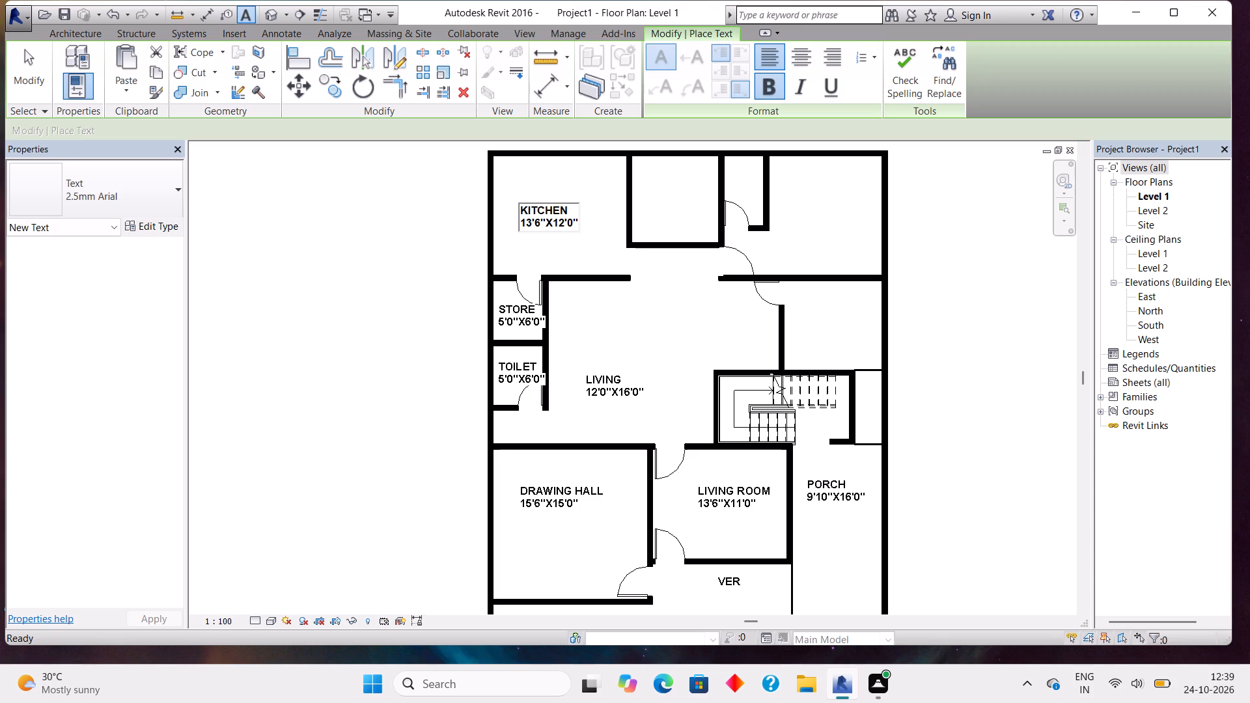
left_click(663, 186)
Add a bold two-line text label, WASH over 8'8"X8'8", in the enclosed room beside the kitchen.
left_click(663, 186)
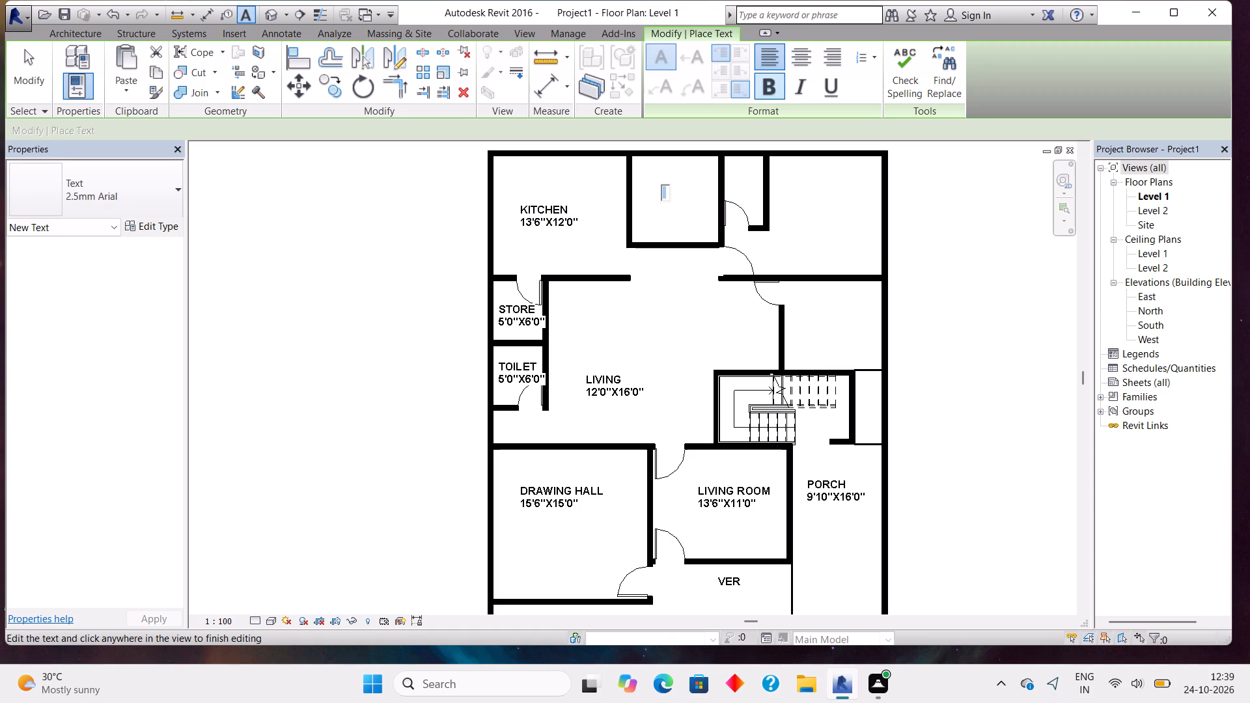
left_click(772, 92)
type("WASH")
key("Return")
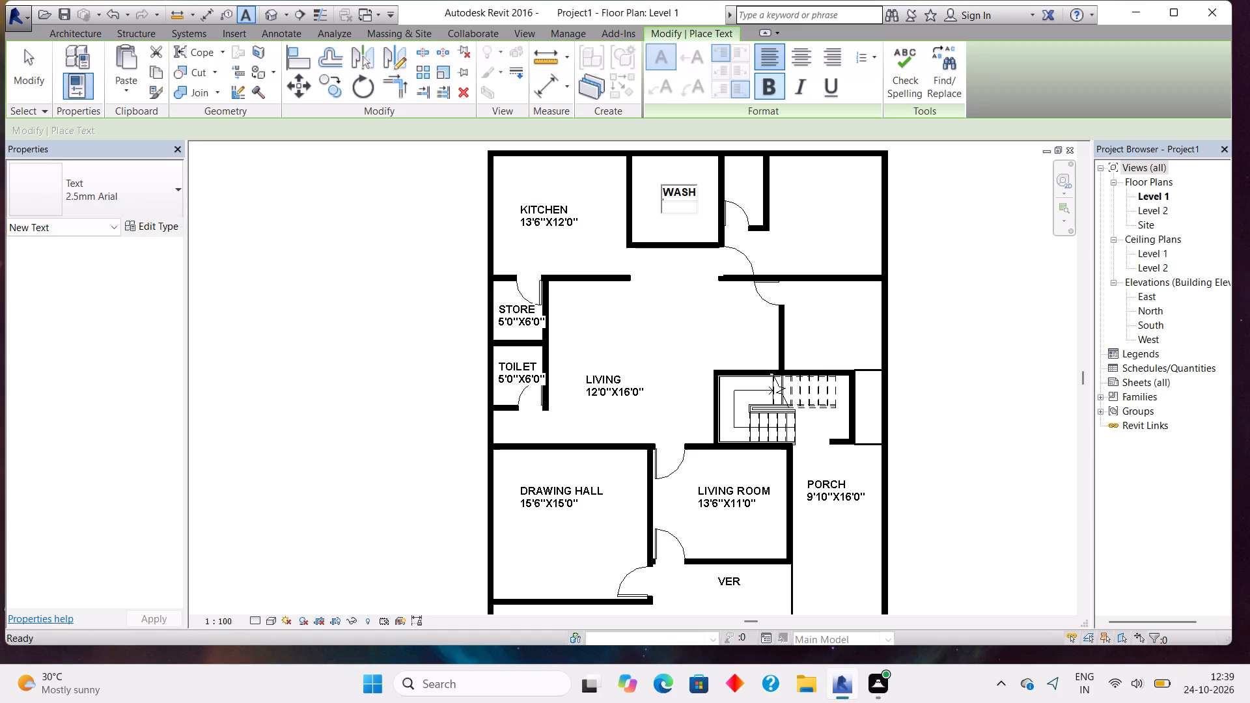
type("8'")
key("8")
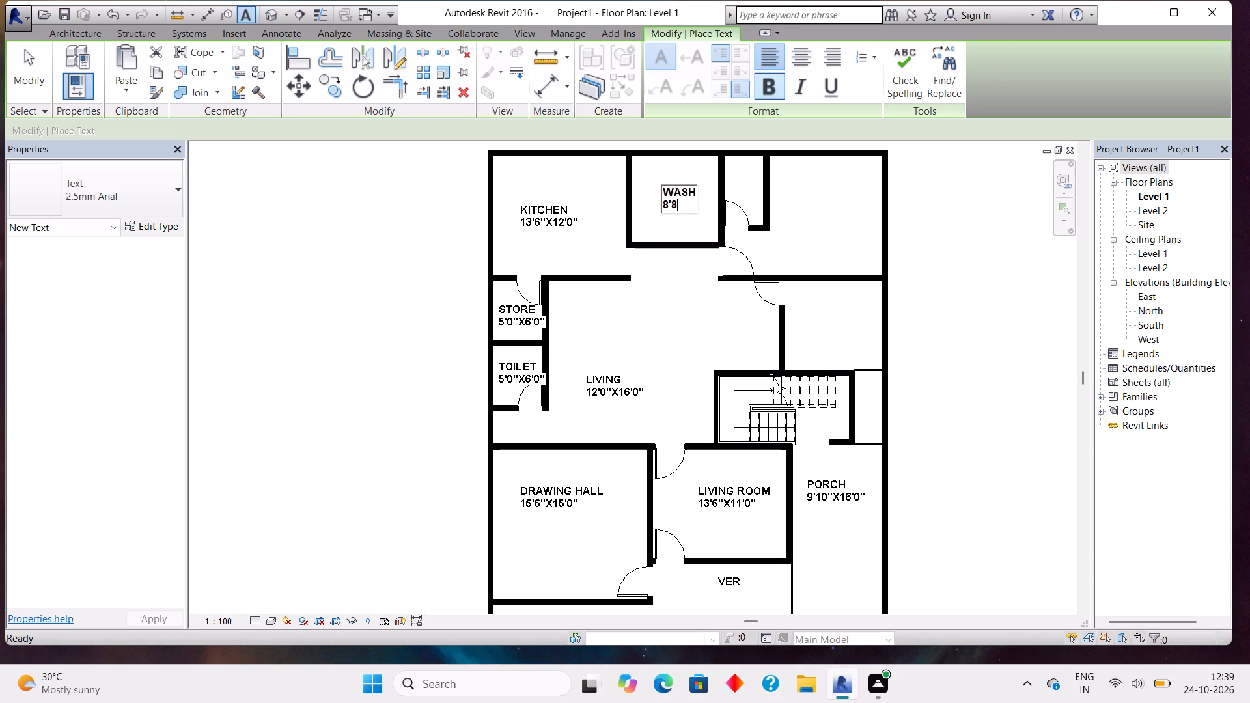
key("shift+colon")
key("BackSpace")
key("shift+quotedbl")
key("x")
type("8'")
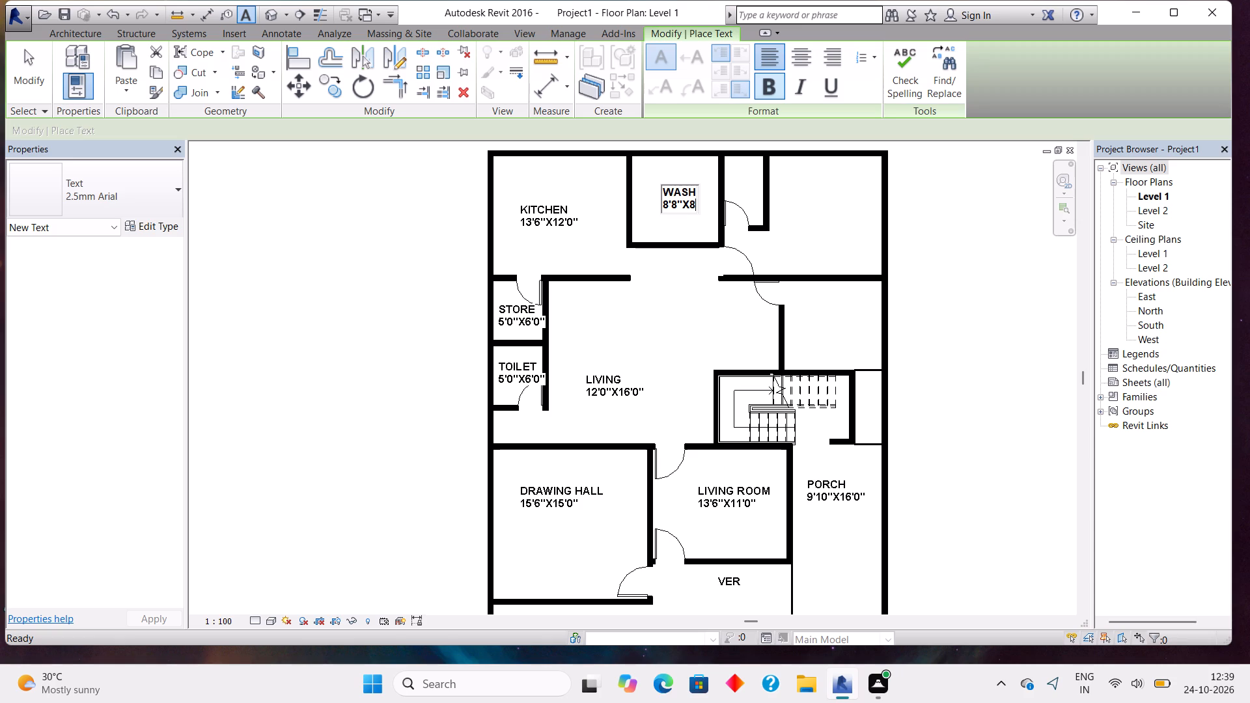
type("8\"")
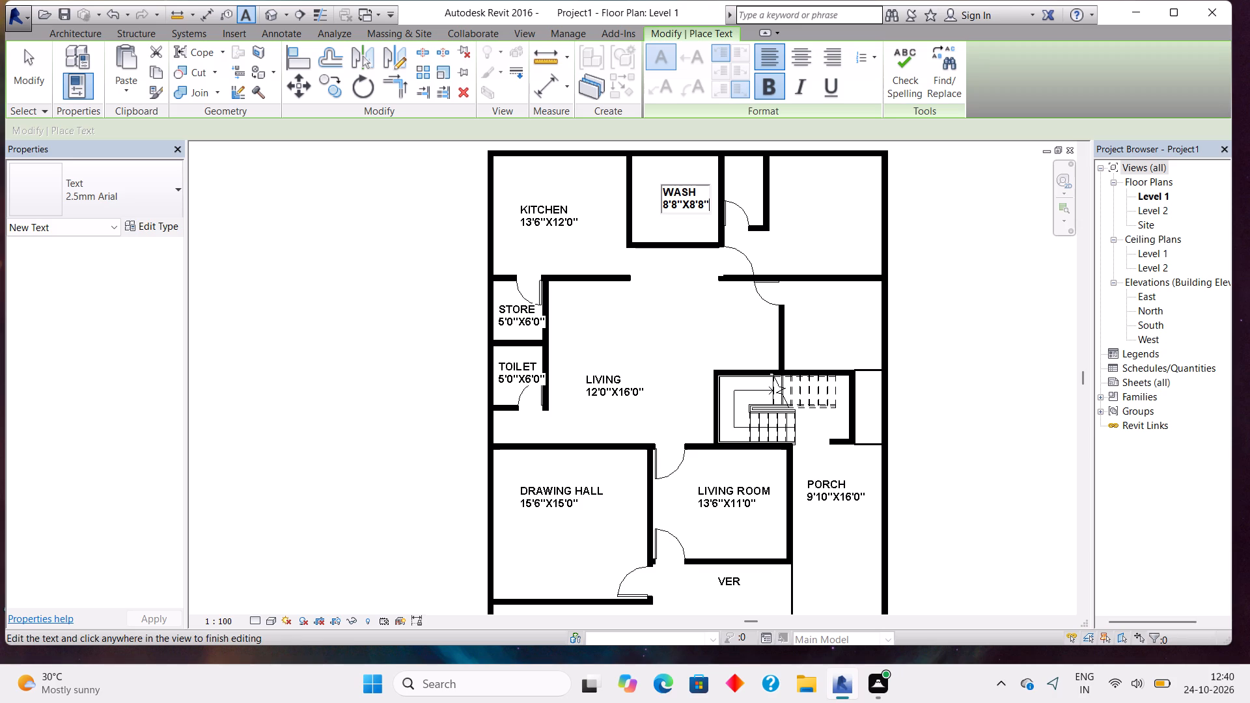
left_click(733, 171)
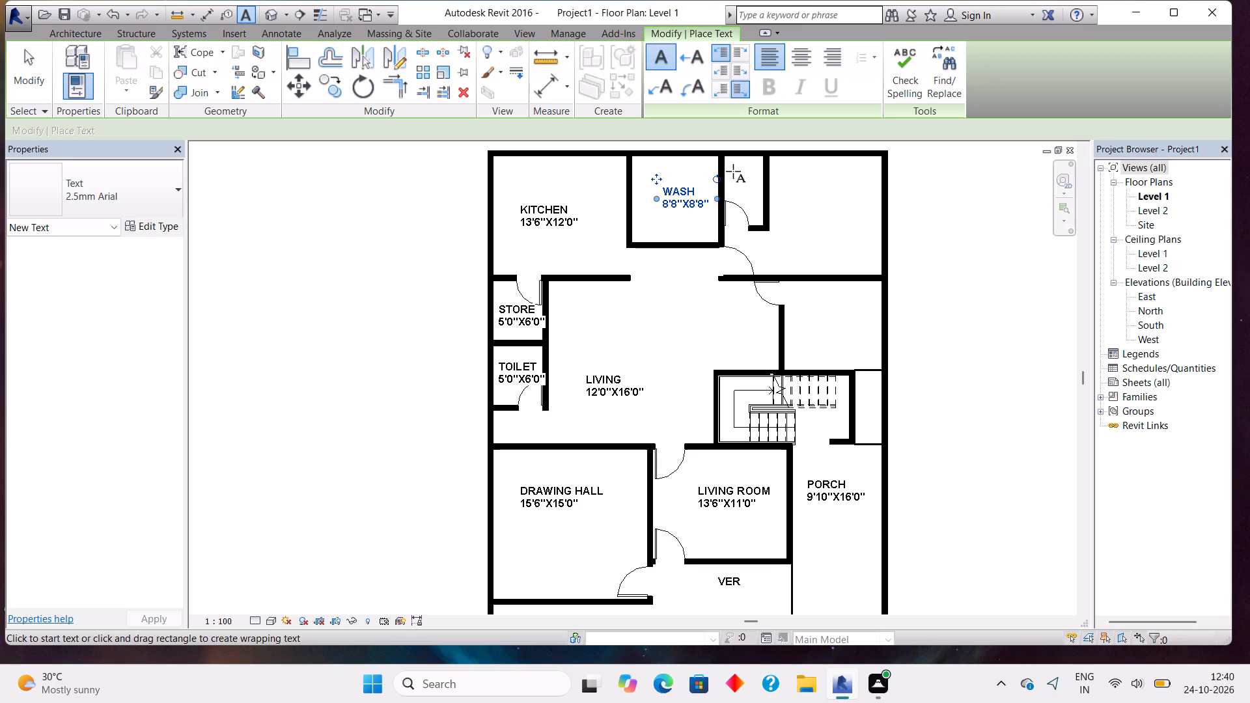
Add a bold two-line text label, TOILET over 4'0"X7'0", in the narrow room beside the wash area.
left_click(733, 171)
left_click(763, 89)
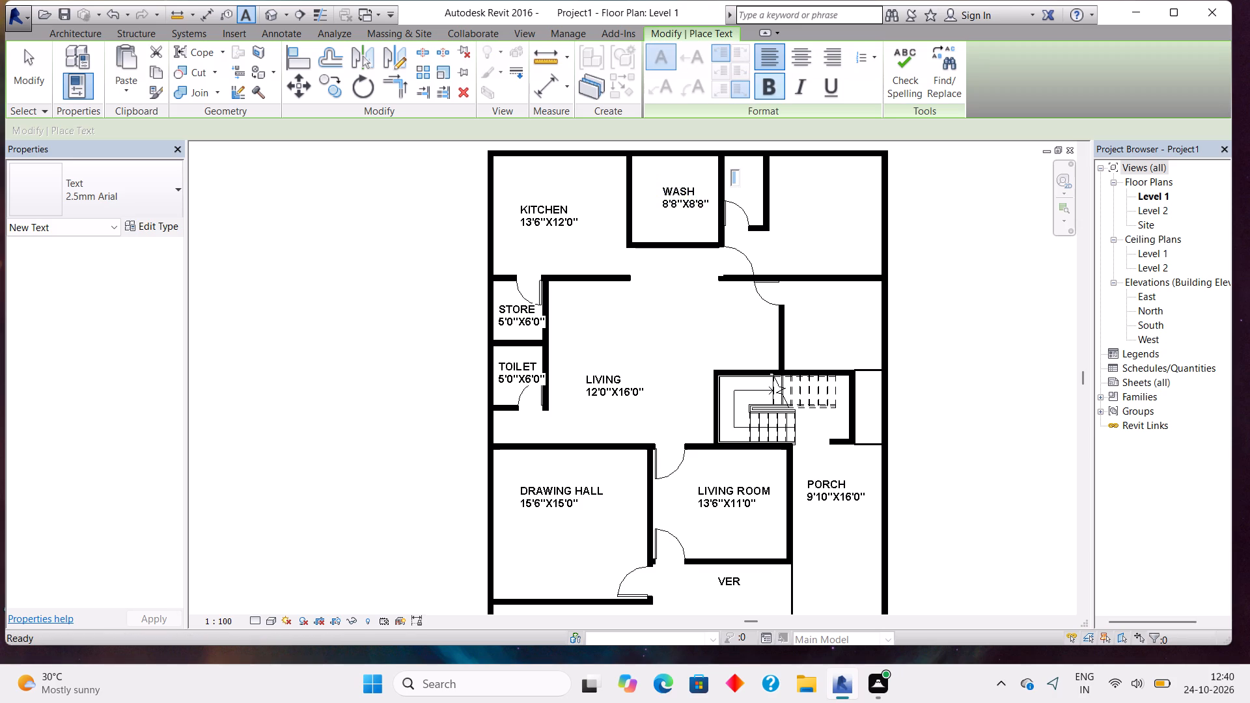
type("TOILET")
key("Return")
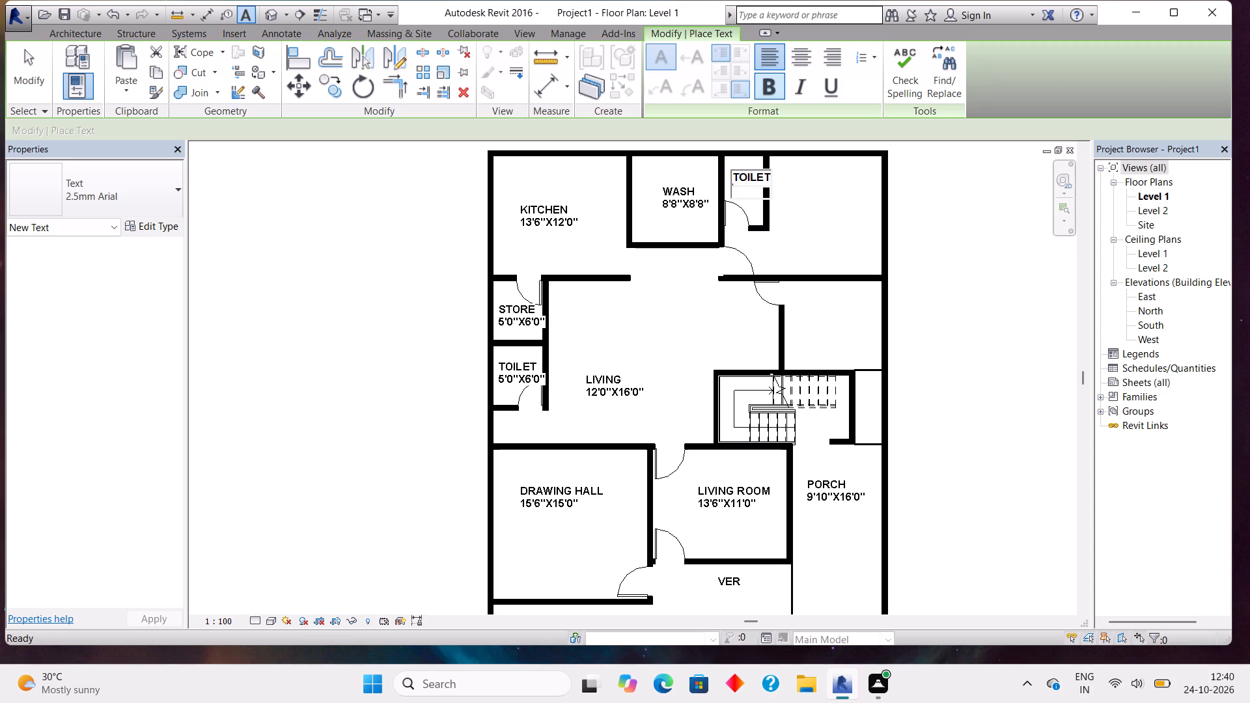
type("4'0")
key("shift+quotedbl")
key("x")
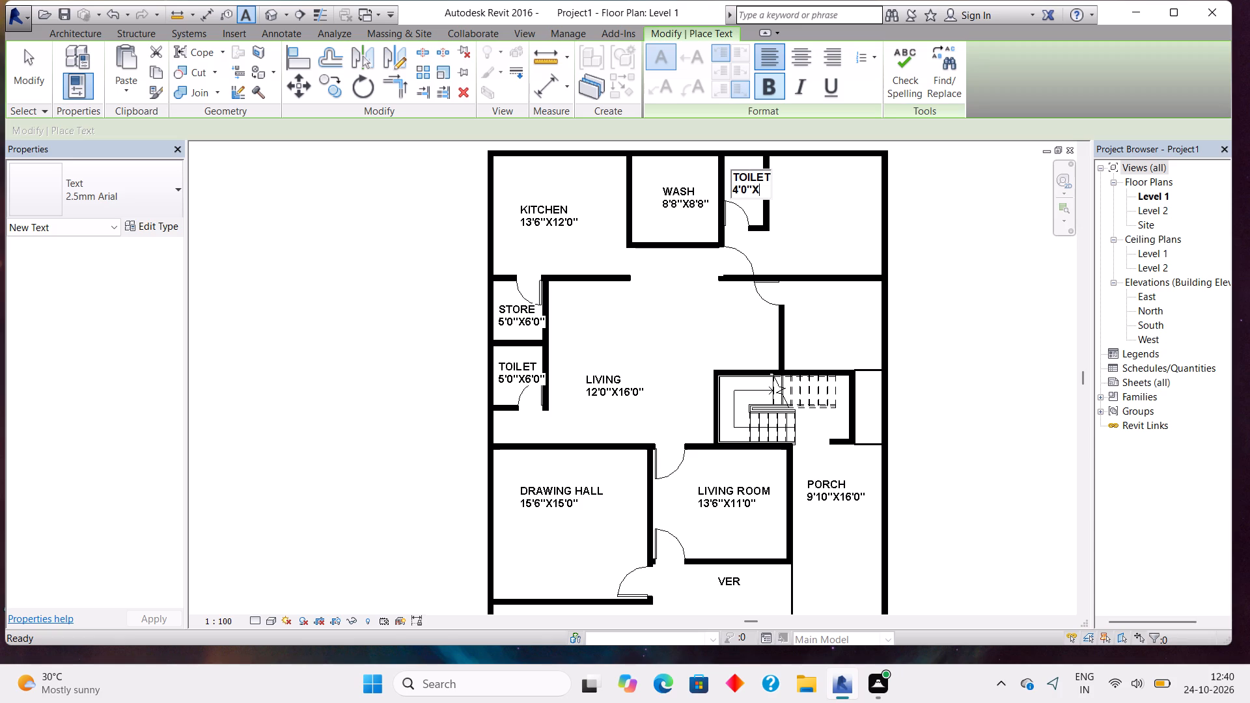
type("7'0\"")
left_click(792, 209)
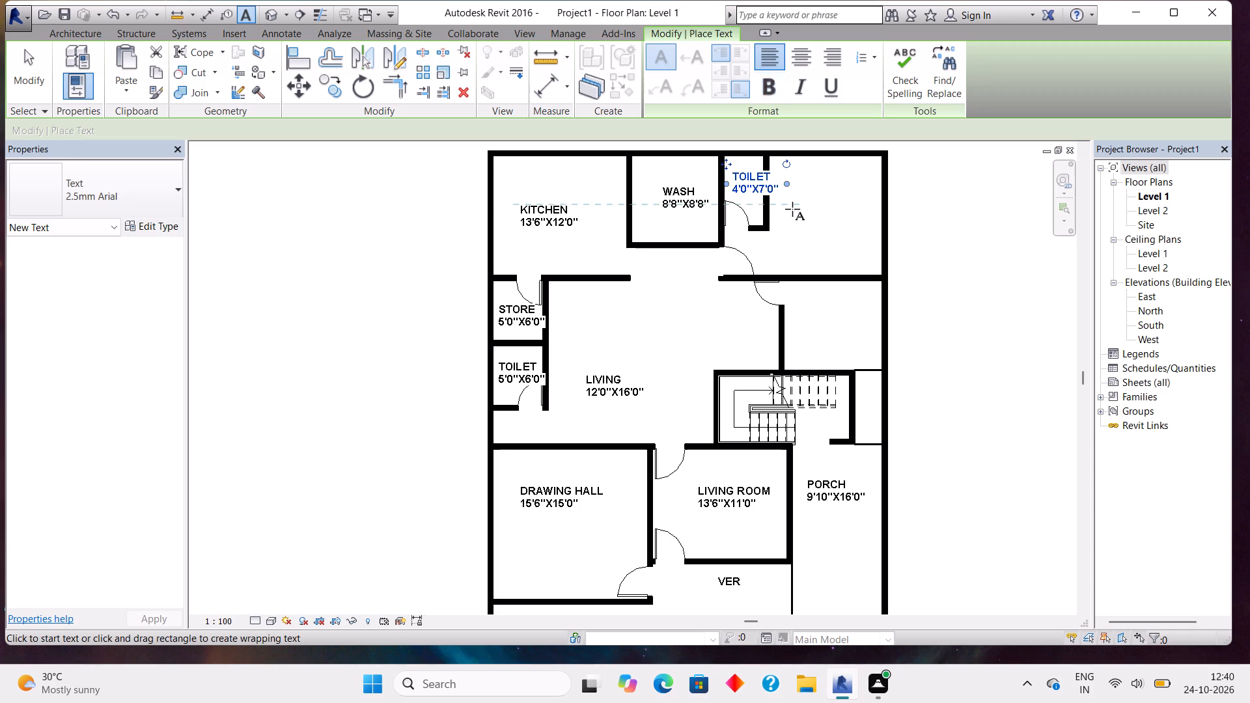
Add a bold two-line text label, BEDROOM over 16'6"X12'0", in the corner room beside the 4'0"X7'0" toilet.
left_click(792, 209)
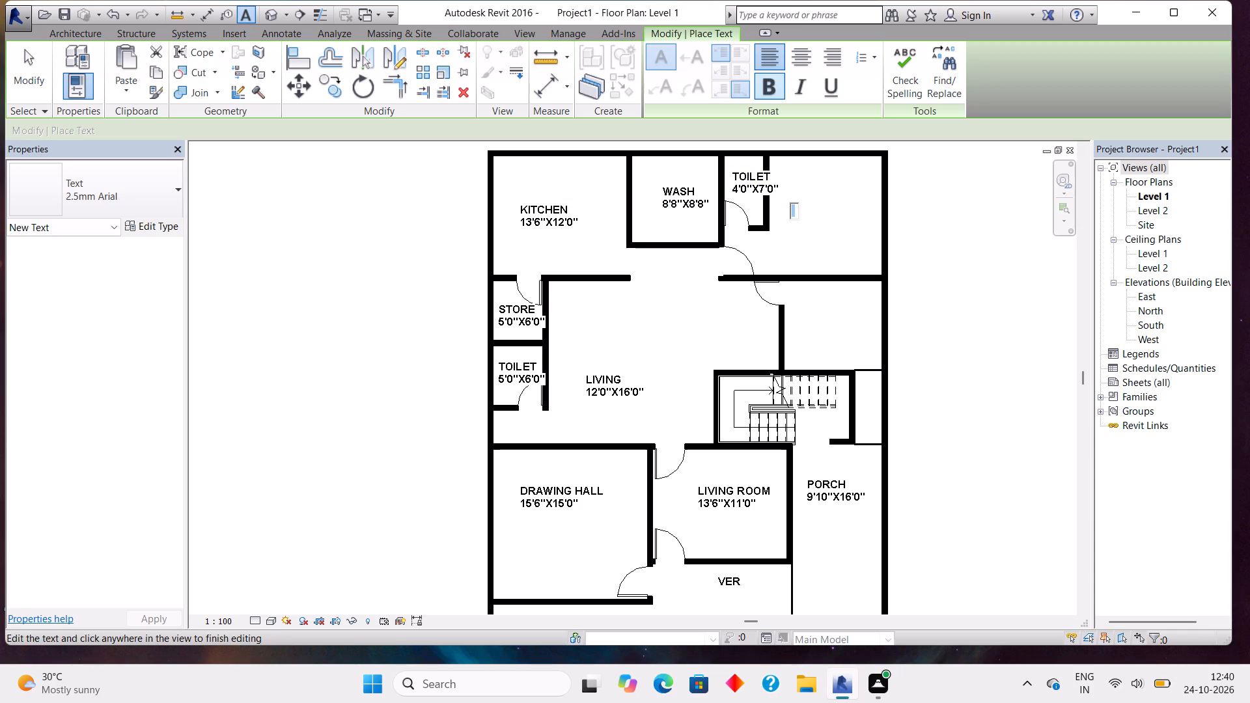
left_click(761, 96)
type("BEDROOM")
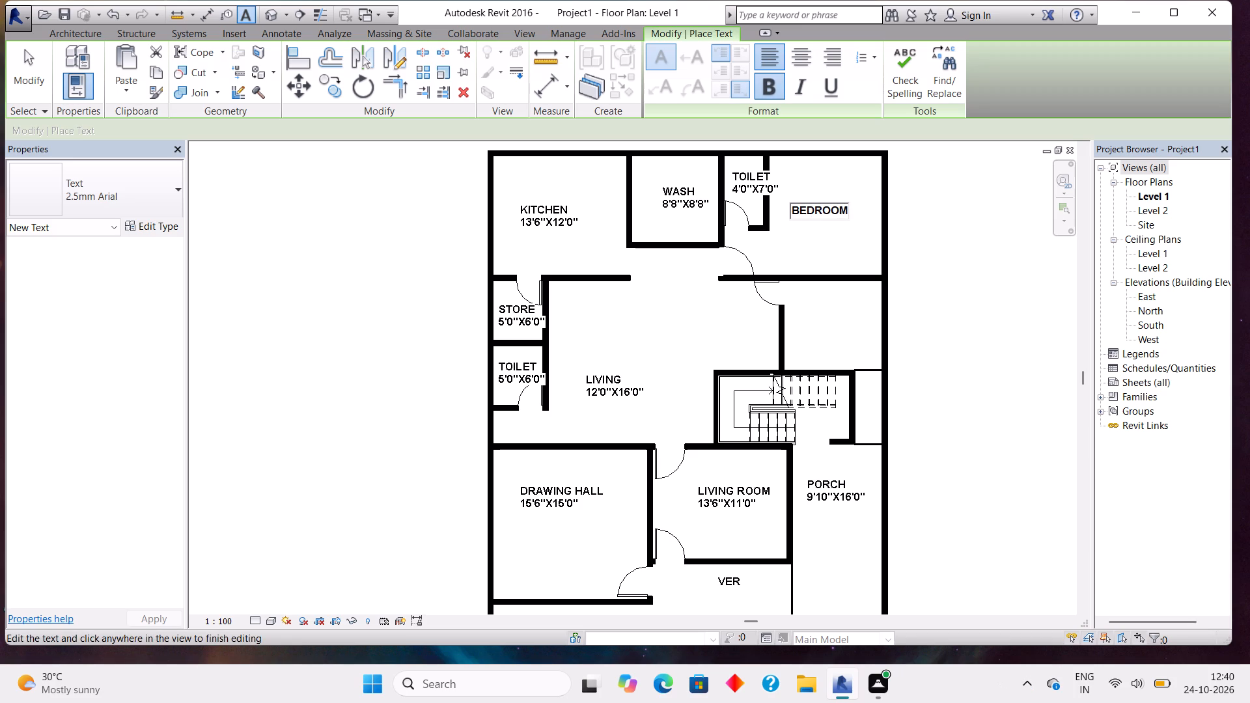
key("Return")
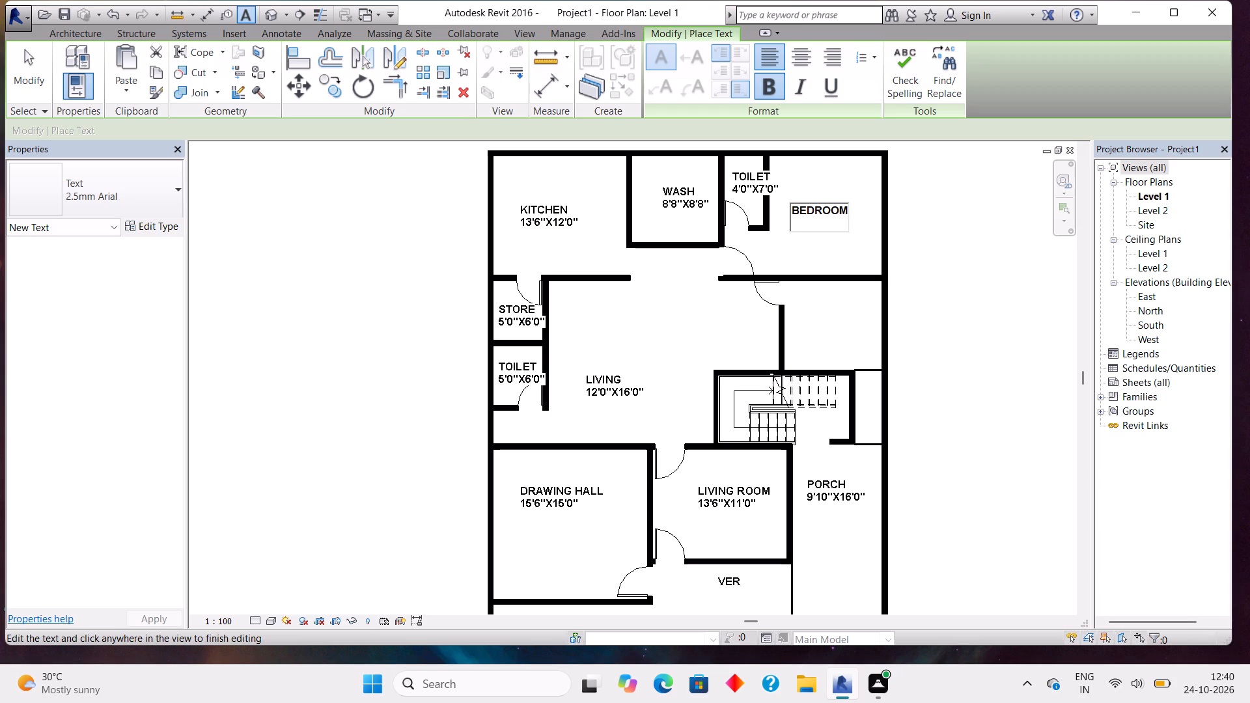
type("16")
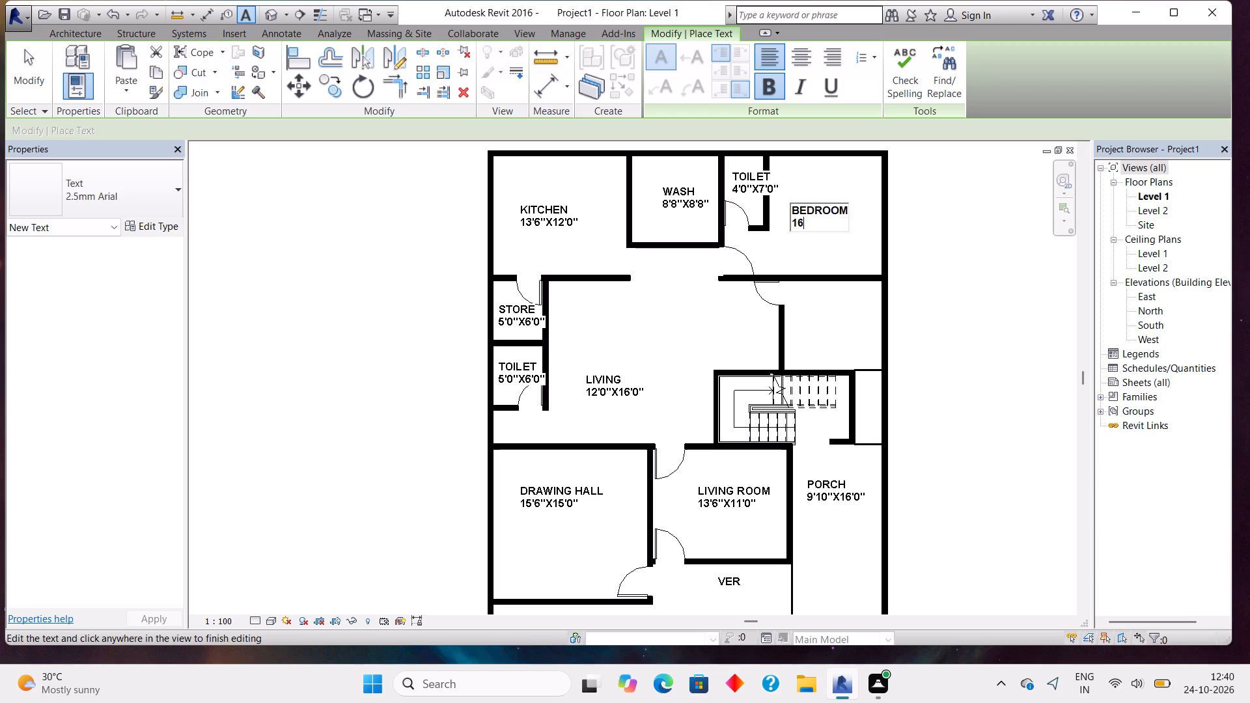
type("'6")
key("shift+quotedbl")
key("x")
type("12")
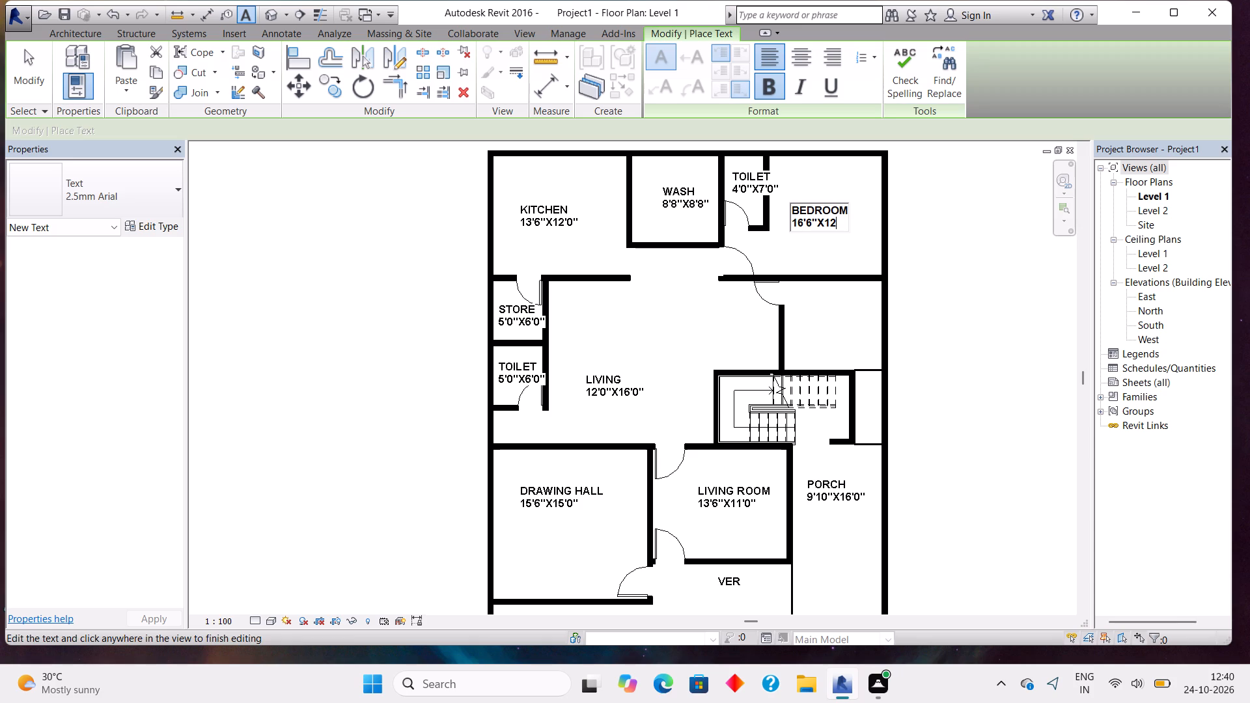
type("'0")
key("shift+quotedbl")
left_click(825, 322)
Add a bold two-line text label, SITOUT over 9'0"X9'0", in the room between the bedroom and the stair.
left_click(826, 318)
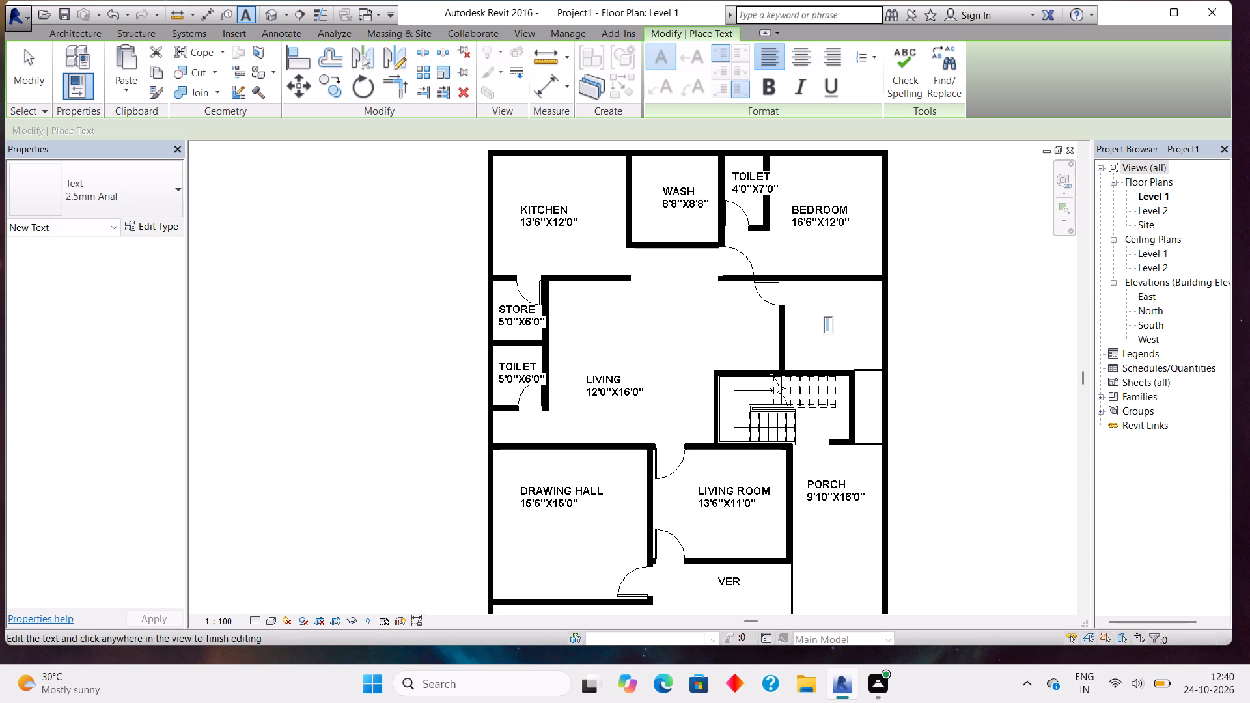
left_click(762, 98)
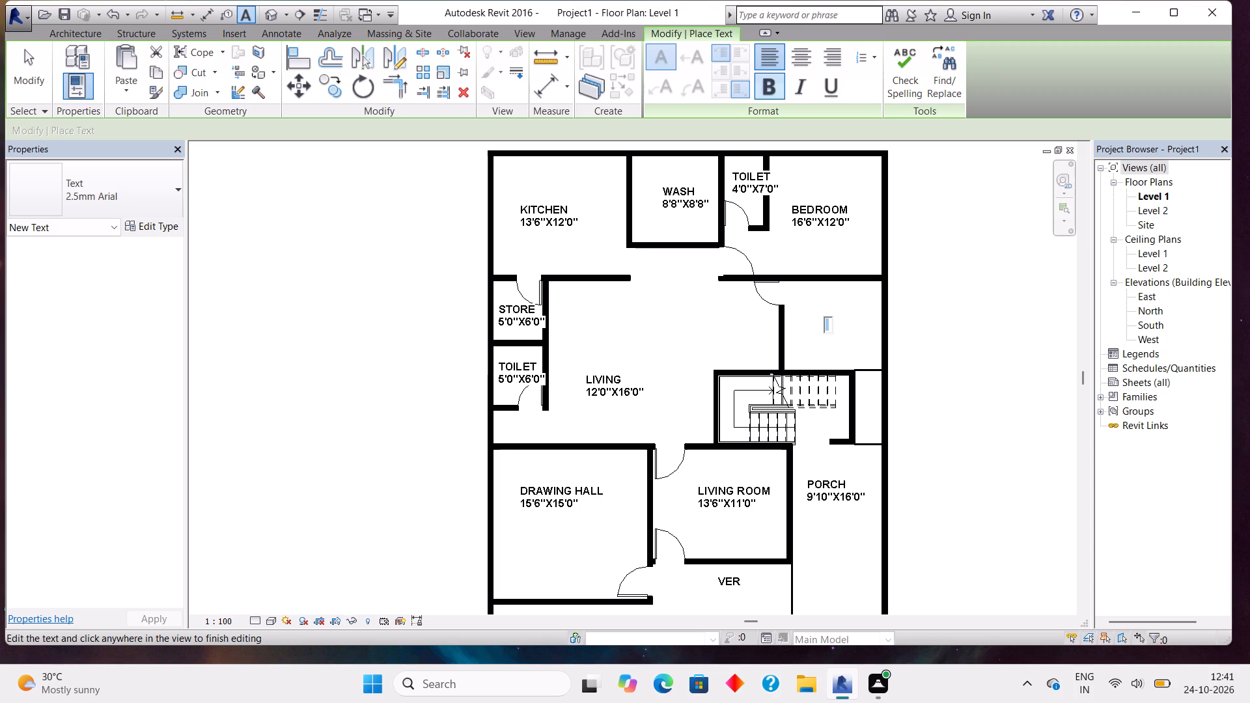
type("SITOUT")
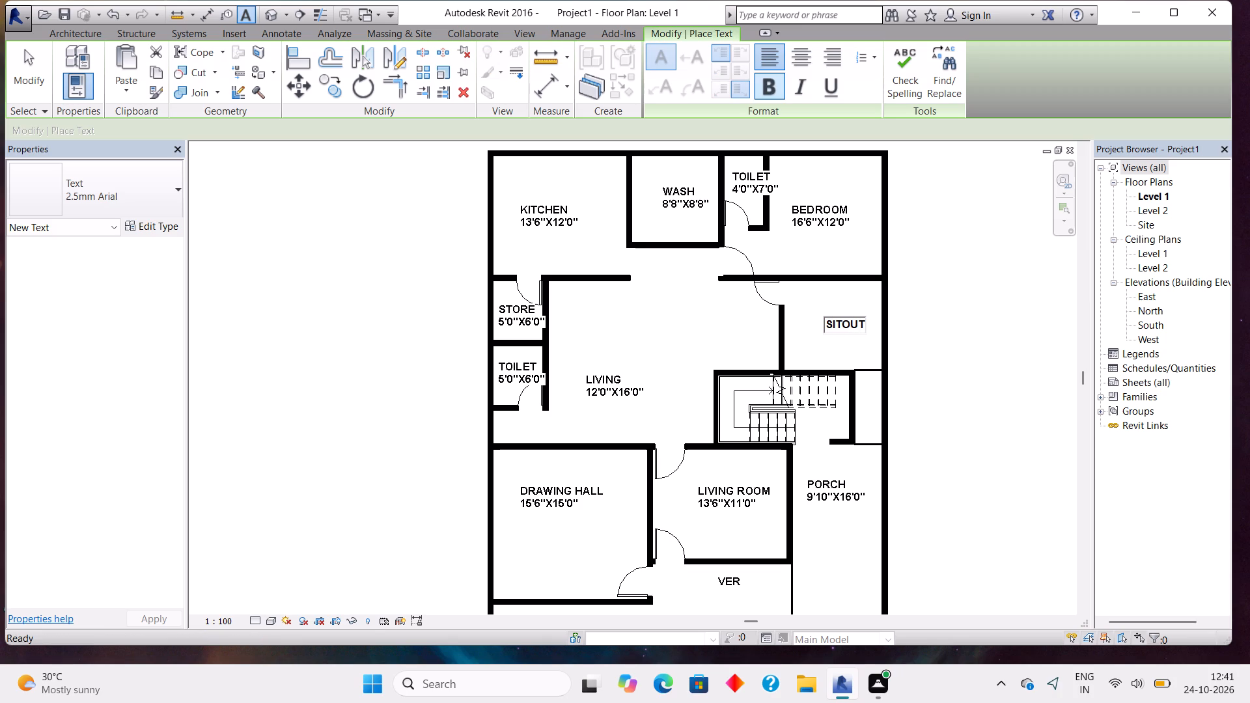
key("Return")
key("9")
type("'0\"")
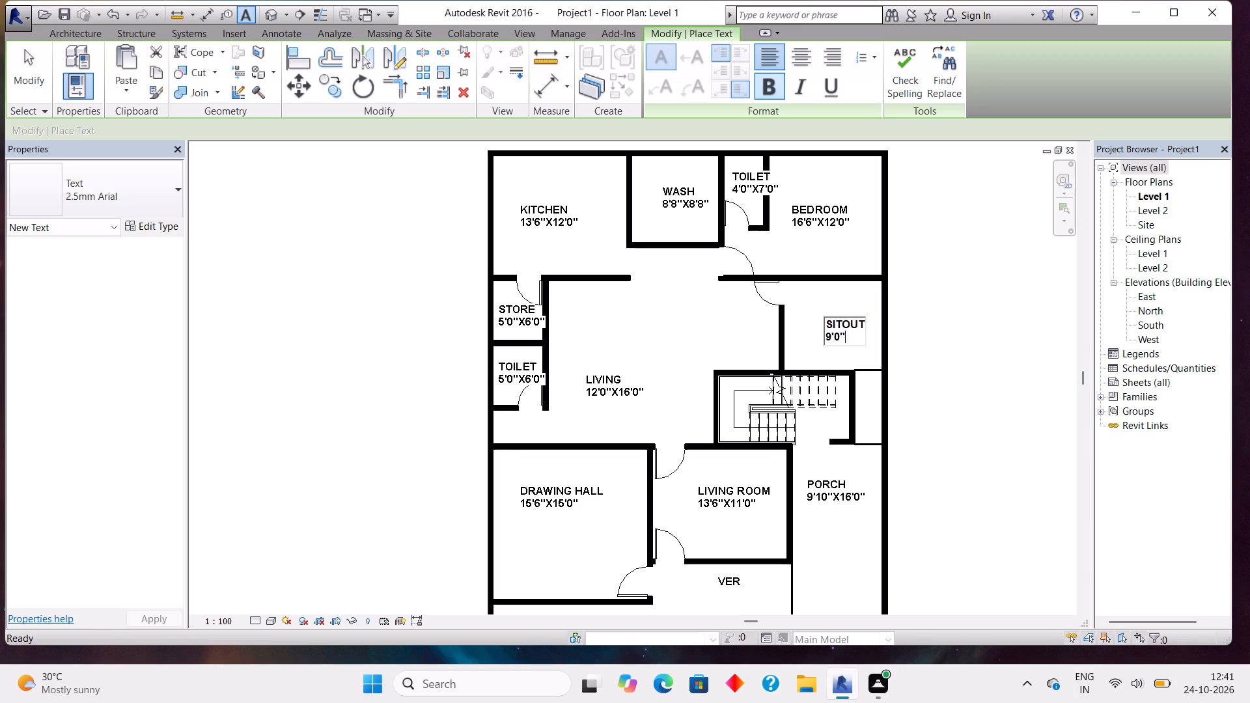
key("x")
key("9")
type("'0\"")
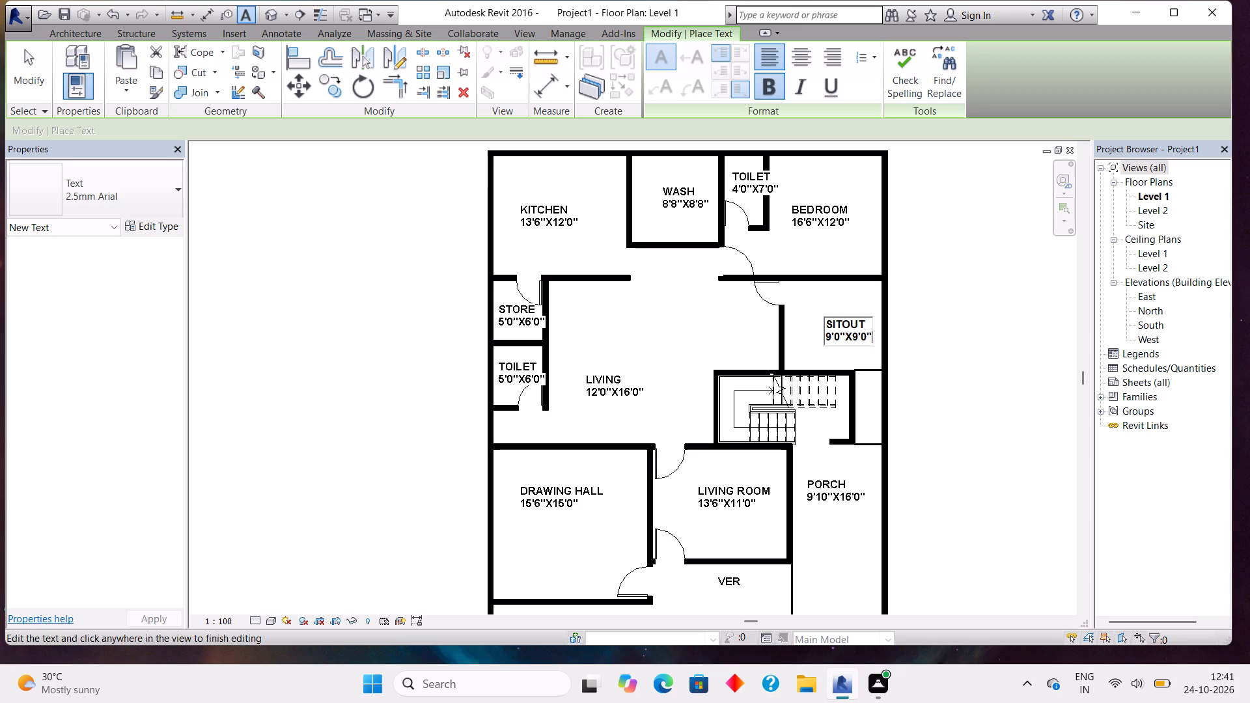
left_click(604, 312)
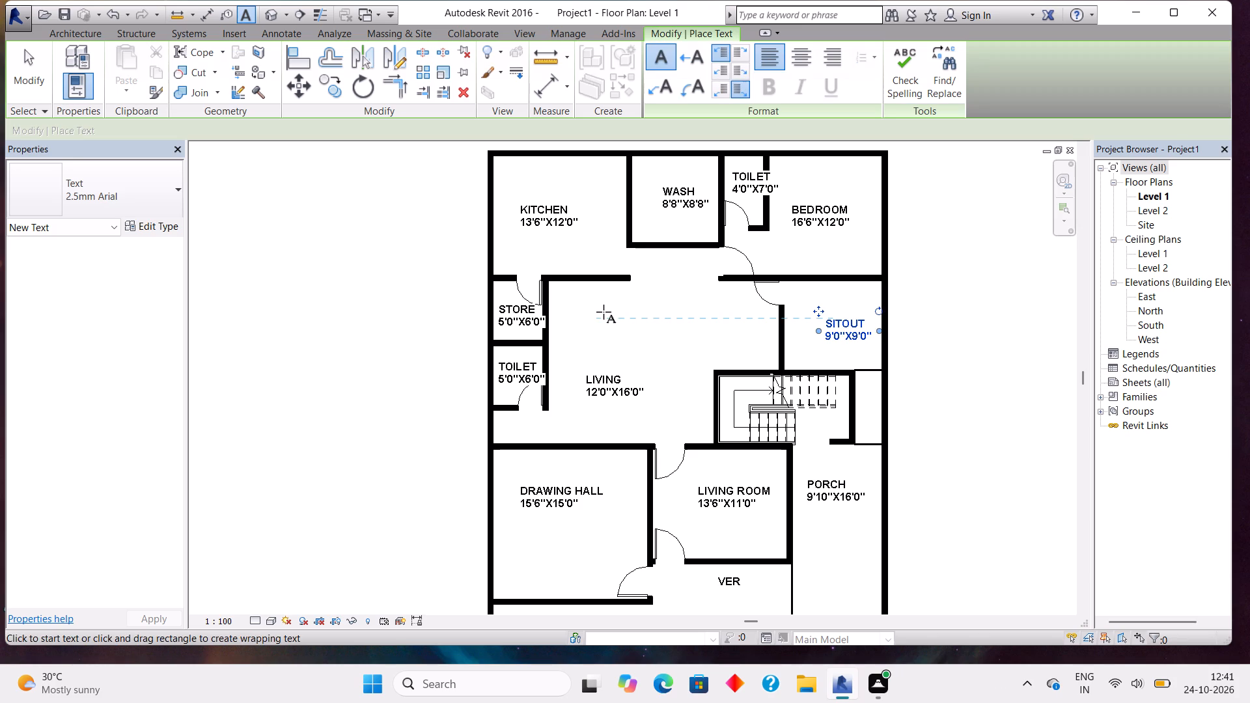
Add a bold two-line text label, DINING over 24'4"X9'0", in the open area above the LIVING label.
left_click(604, 312)
left_click(762, 87)
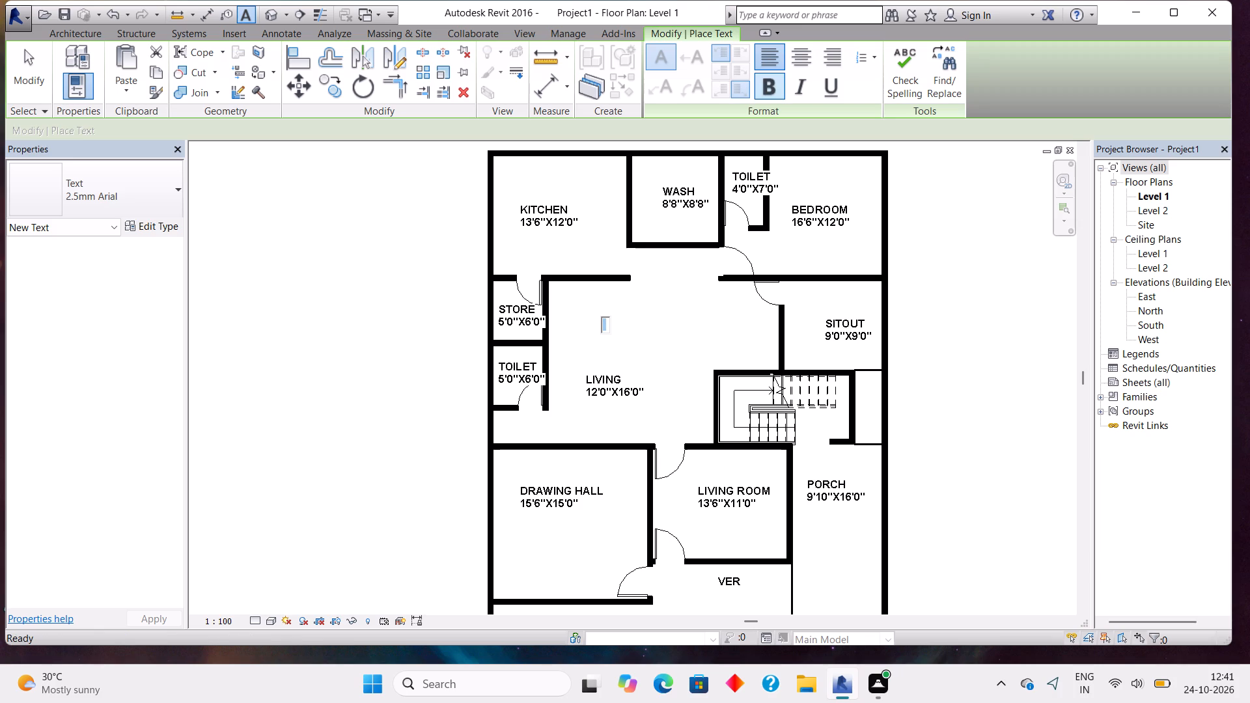
type("DINING")
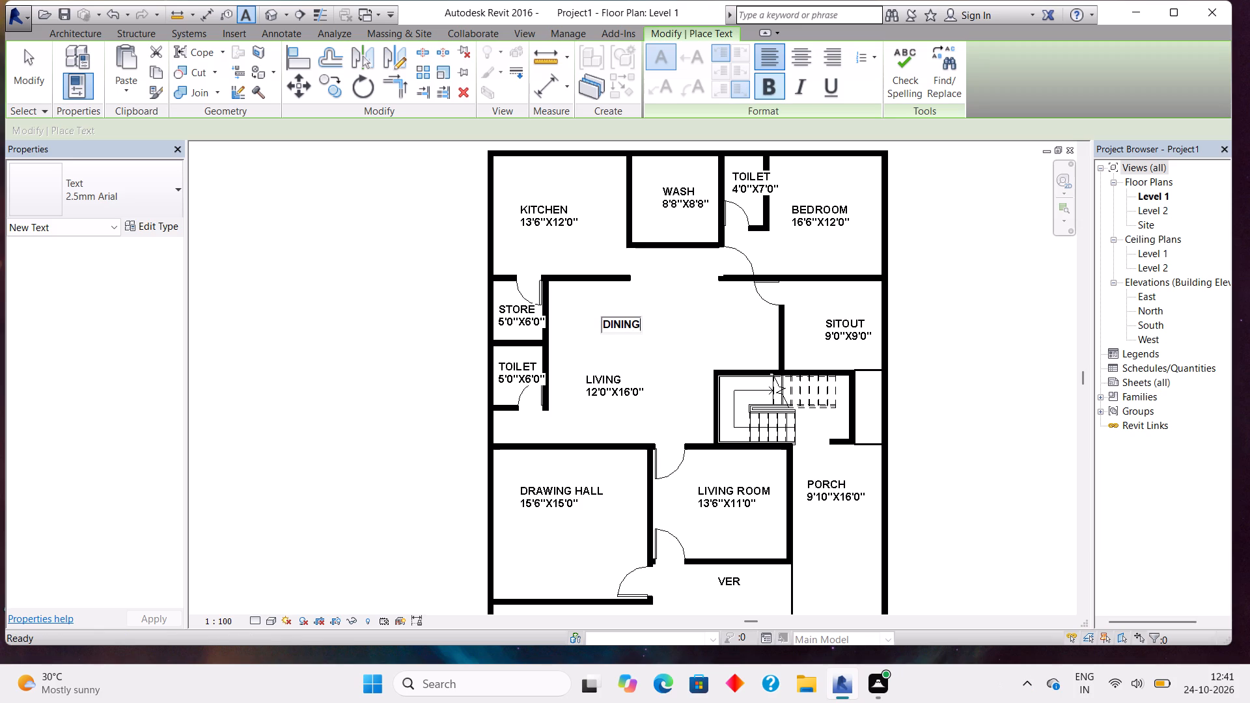
key("Return")
type("24")
key("apostrophe")
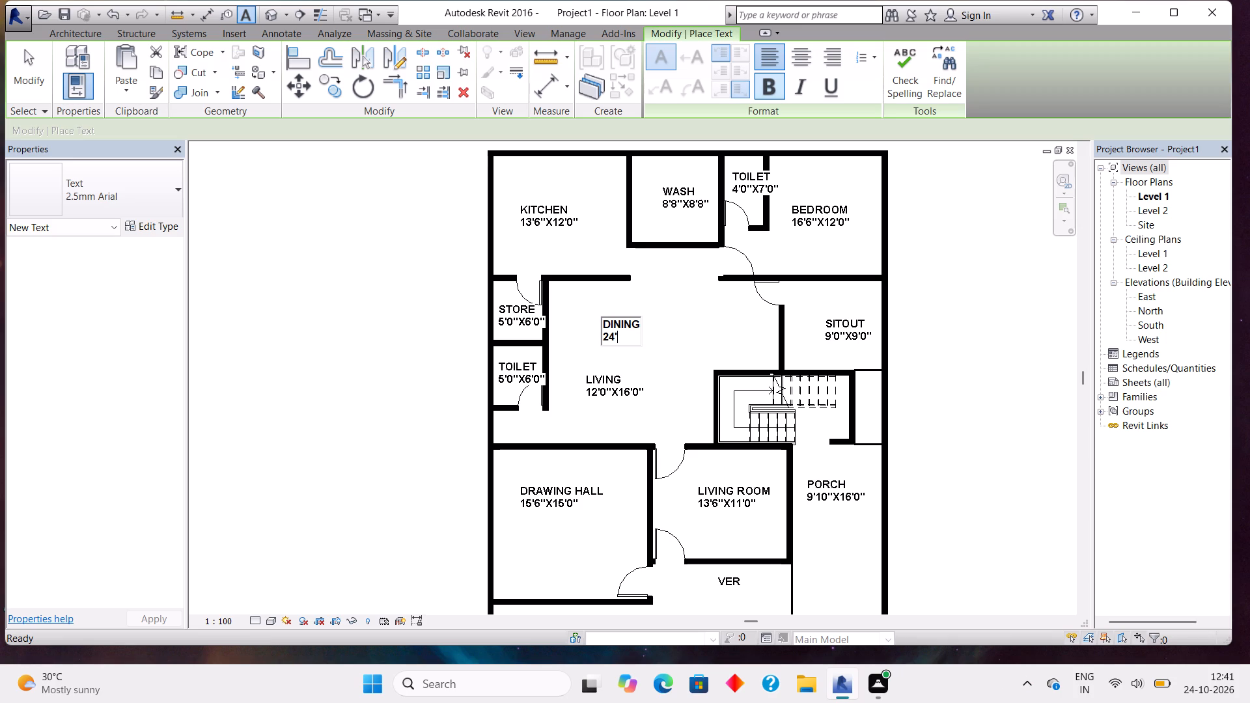
key("4")
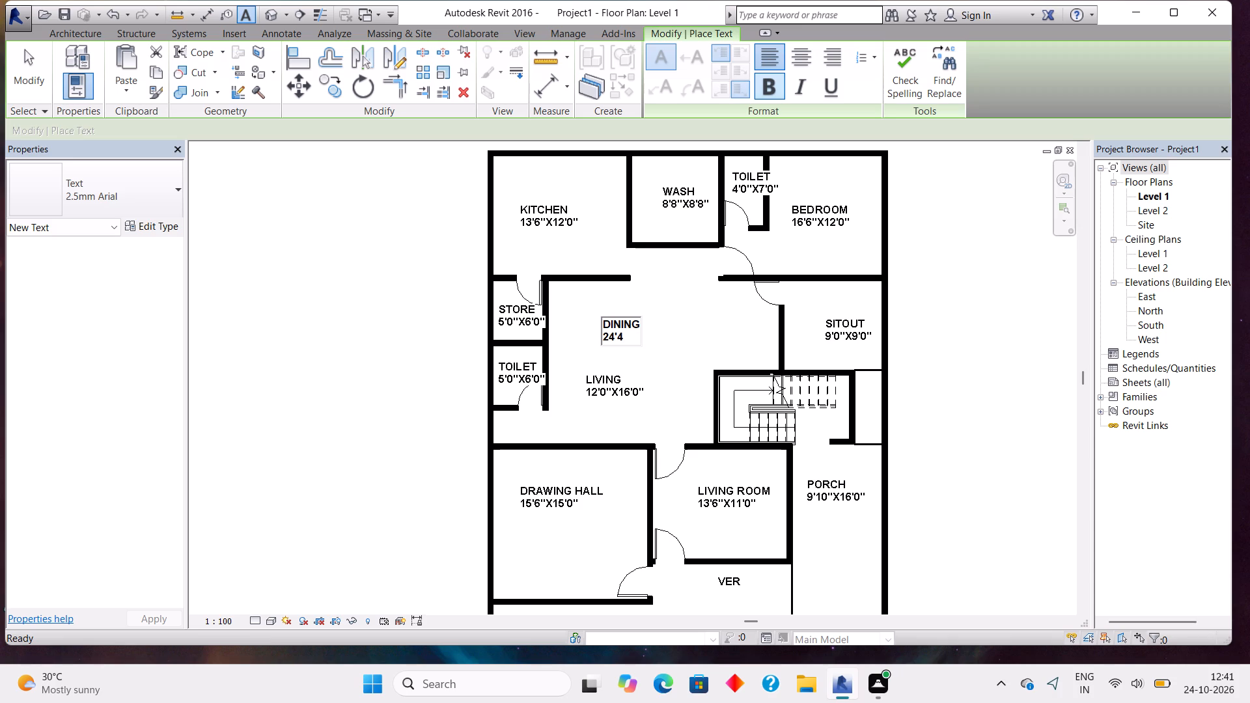
key("shift+quotedbl")
key("x")
type("9'")
key("0")
key("shift+quotedbl")
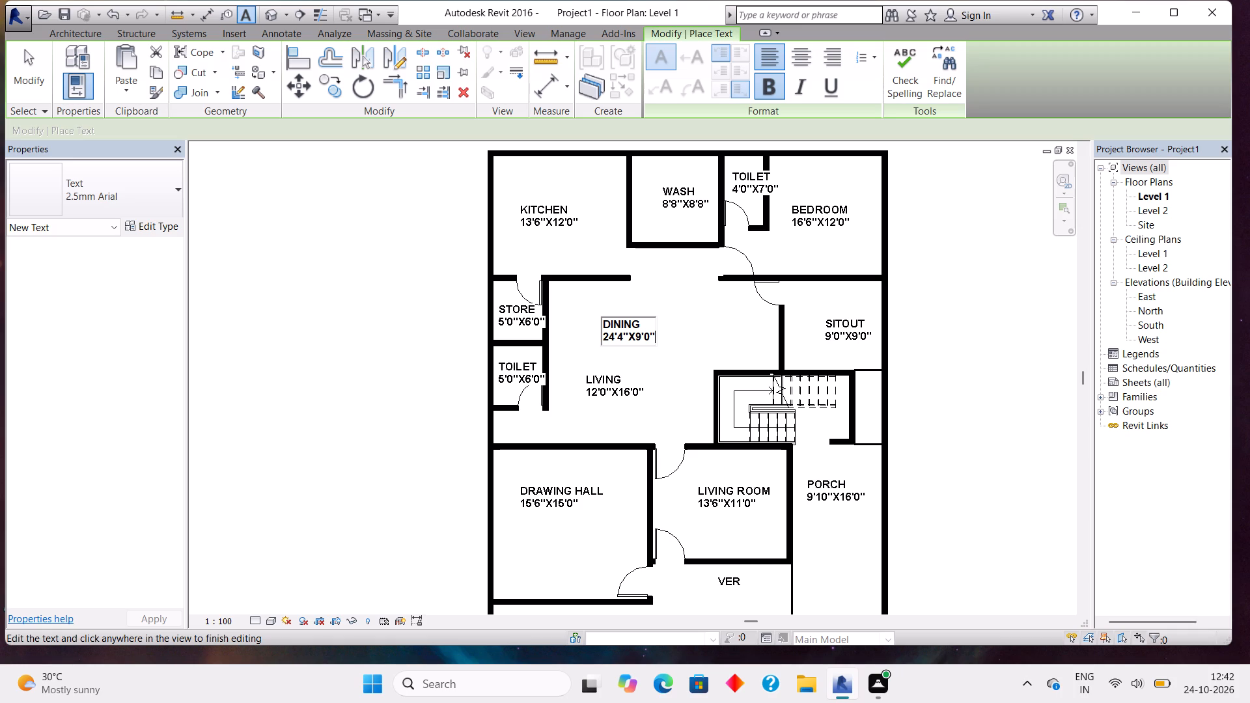
scroll(861, 394, "down", 3)
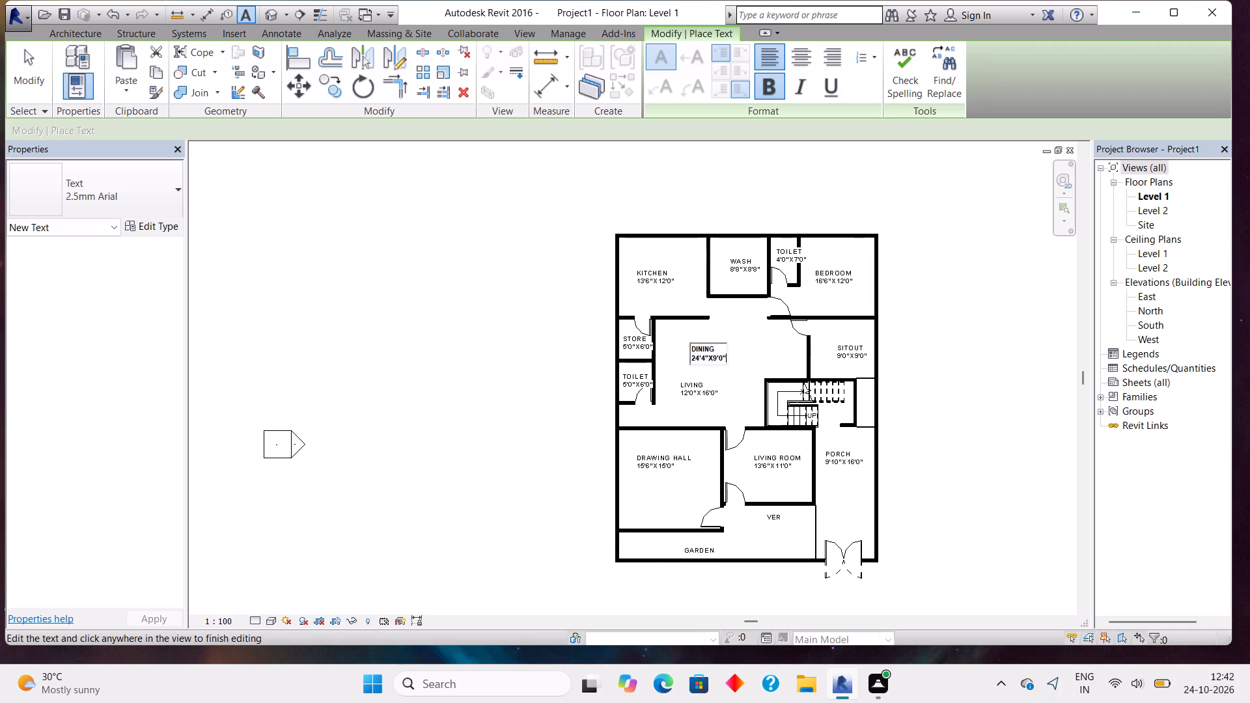
left_click(943, 409)
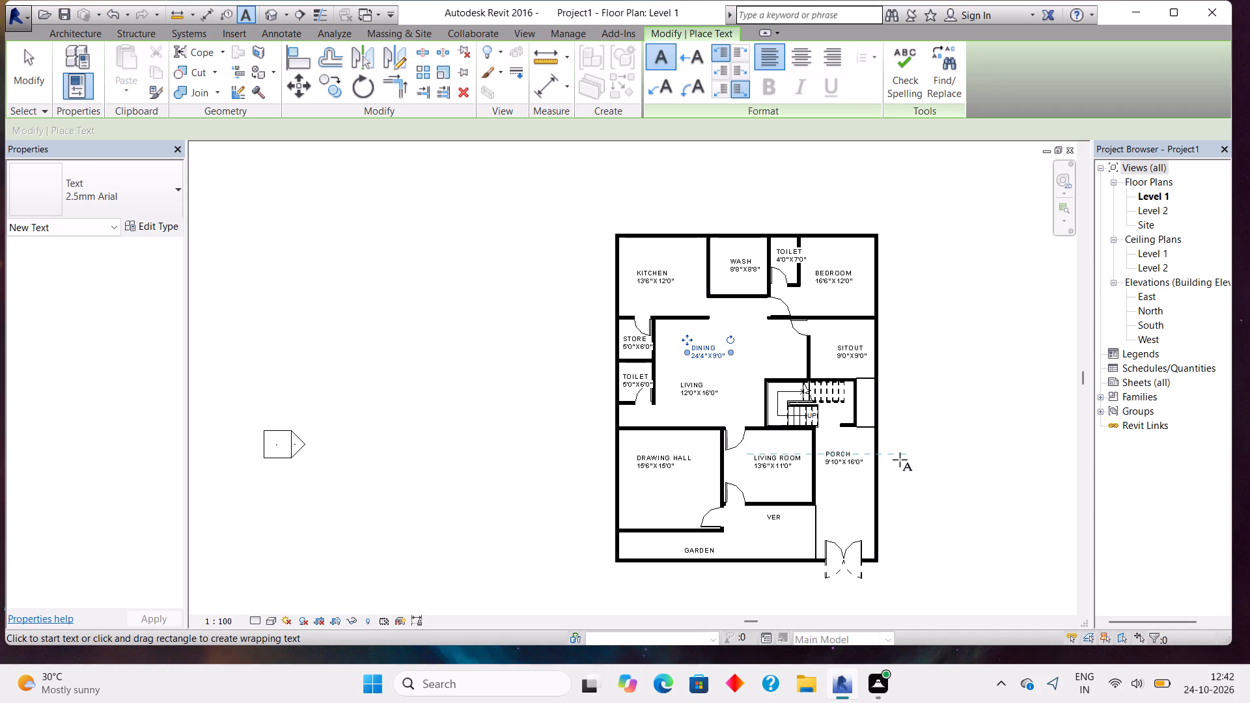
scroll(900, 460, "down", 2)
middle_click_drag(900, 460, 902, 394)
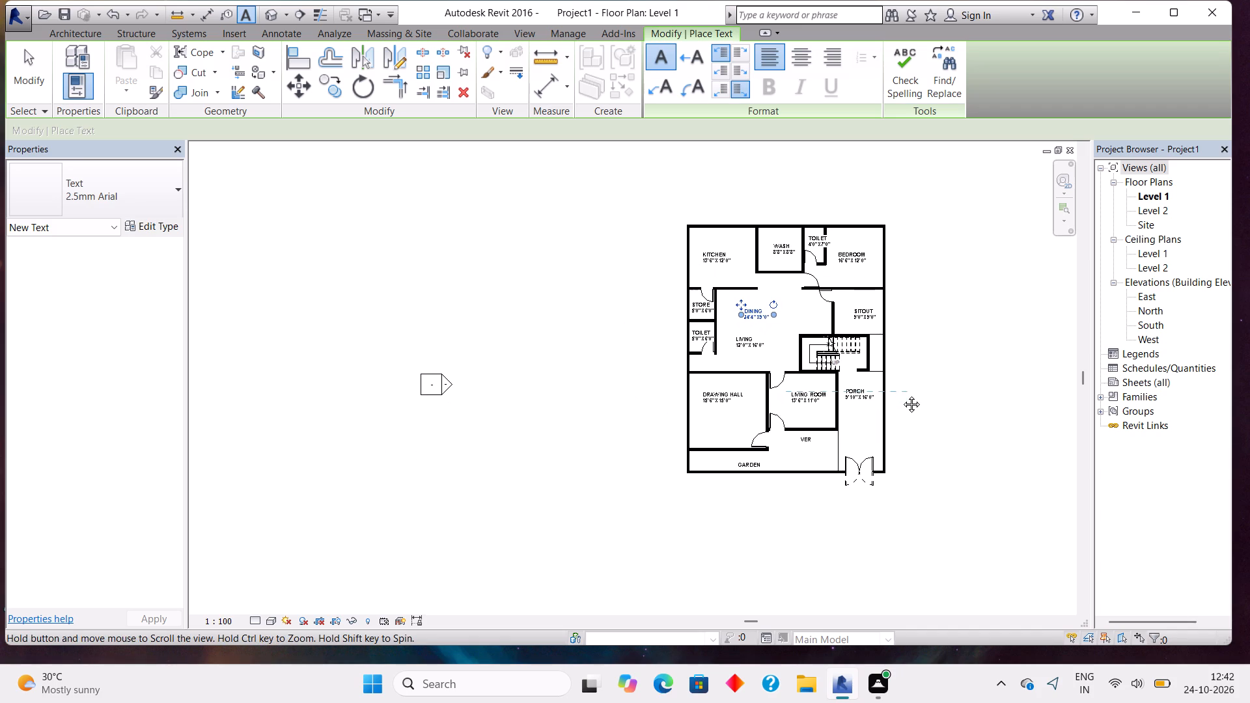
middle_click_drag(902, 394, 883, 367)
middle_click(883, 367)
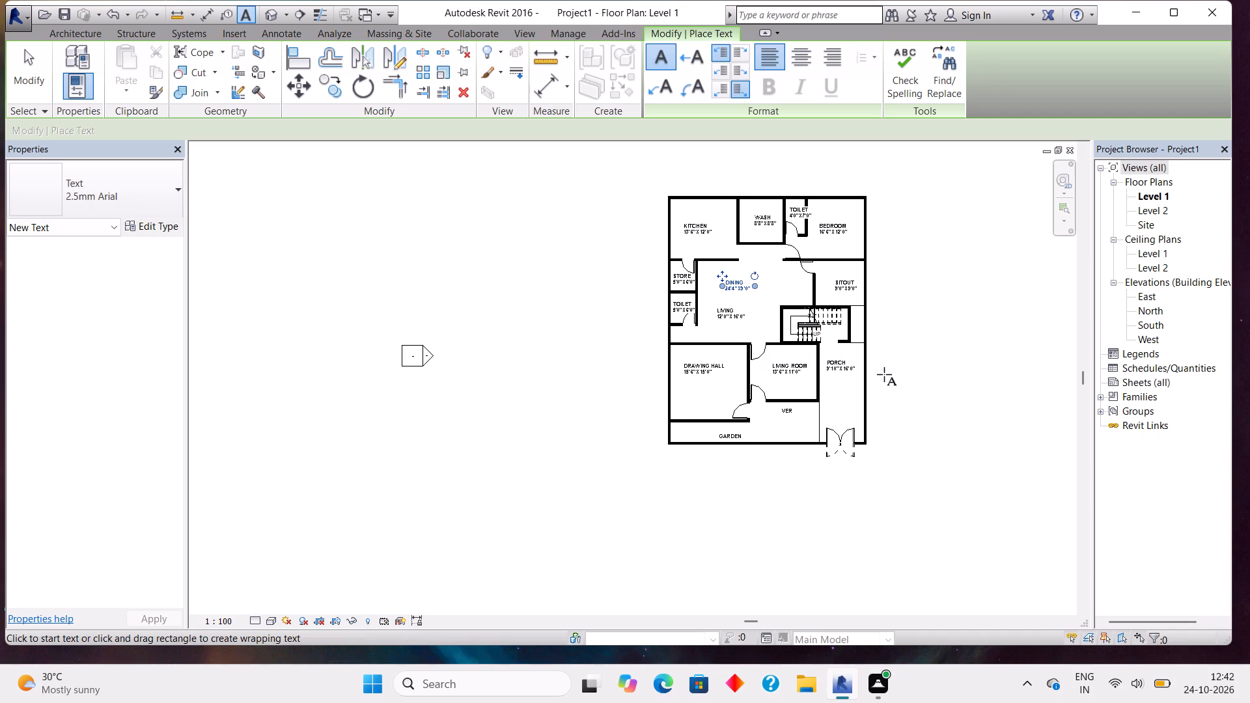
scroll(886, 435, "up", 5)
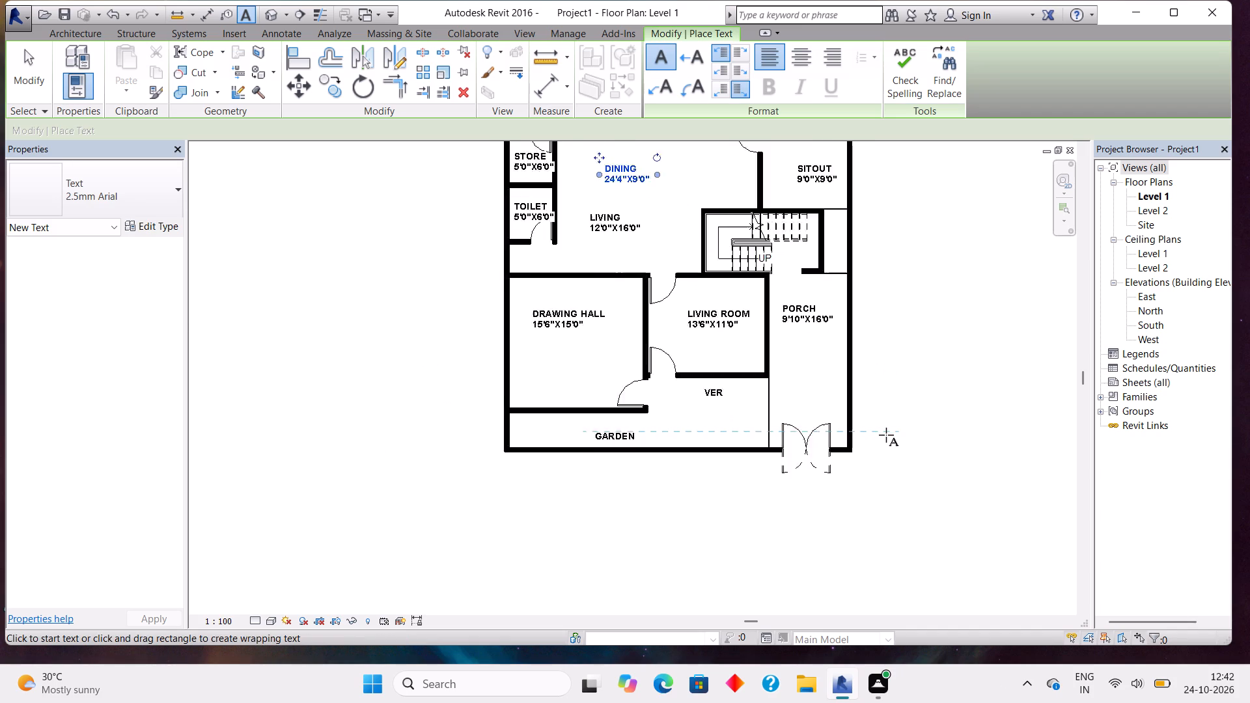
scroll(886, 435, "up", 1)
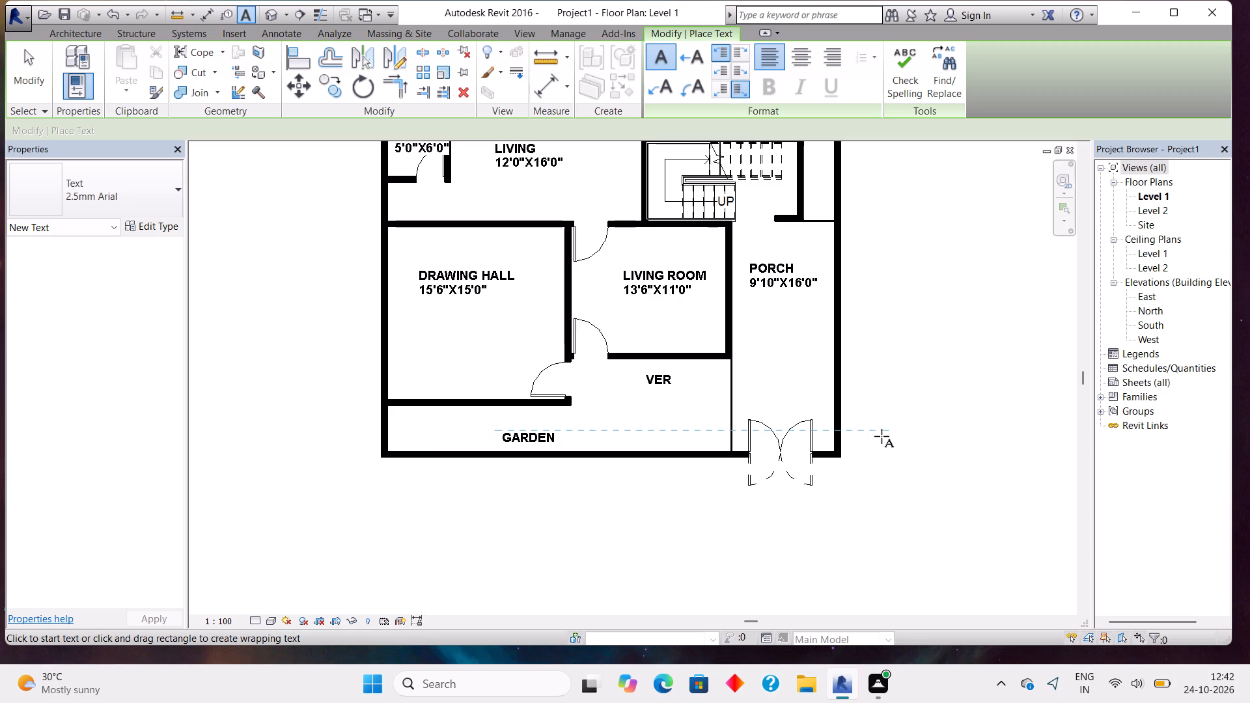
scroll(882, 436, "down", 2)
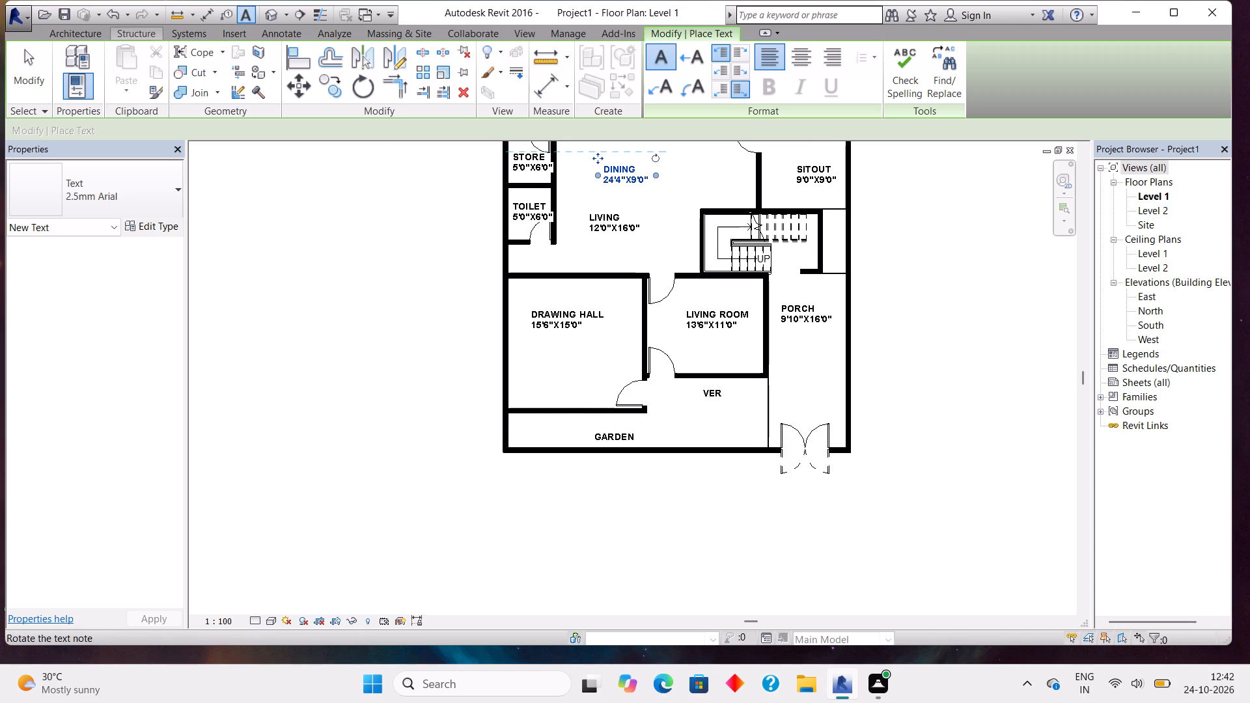
Place five M_Fixed 0915 x 0610mm windows: drawing hall–garden, living room–VER, living room–porch, stair end and bedroom–sitout walls.
left_click(99, 33)
left_click(132, 59)
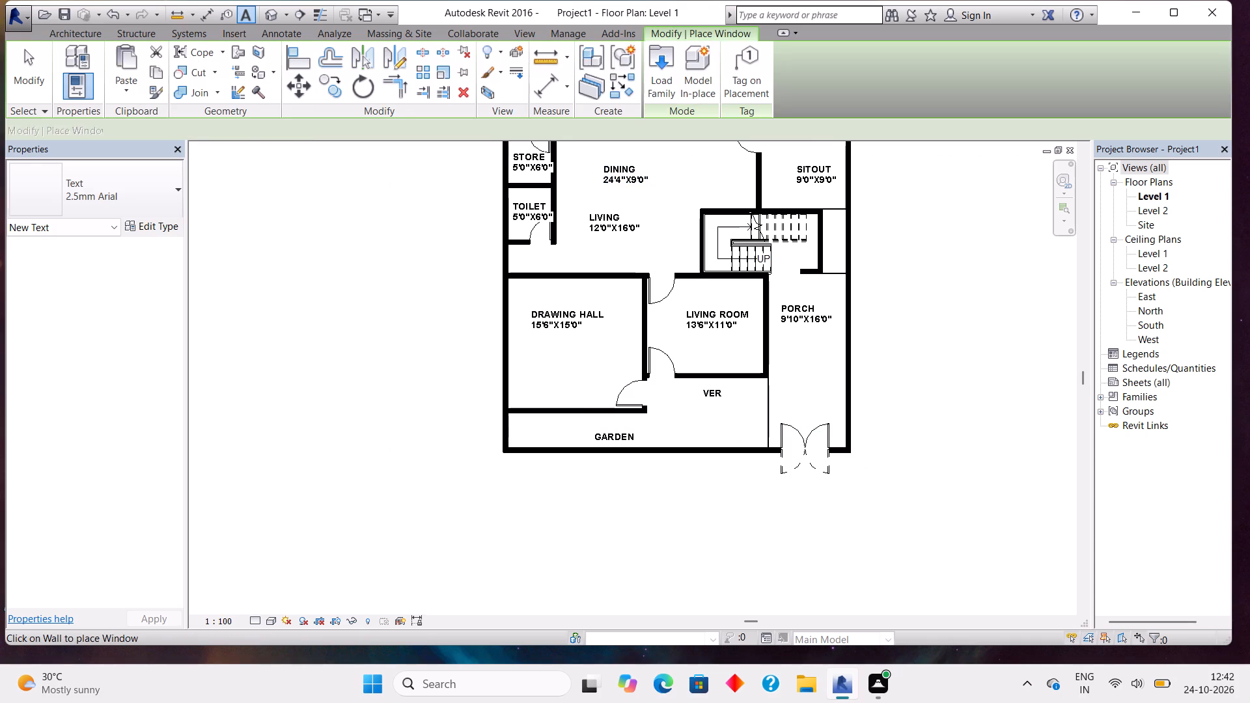
left_click(143, 181)
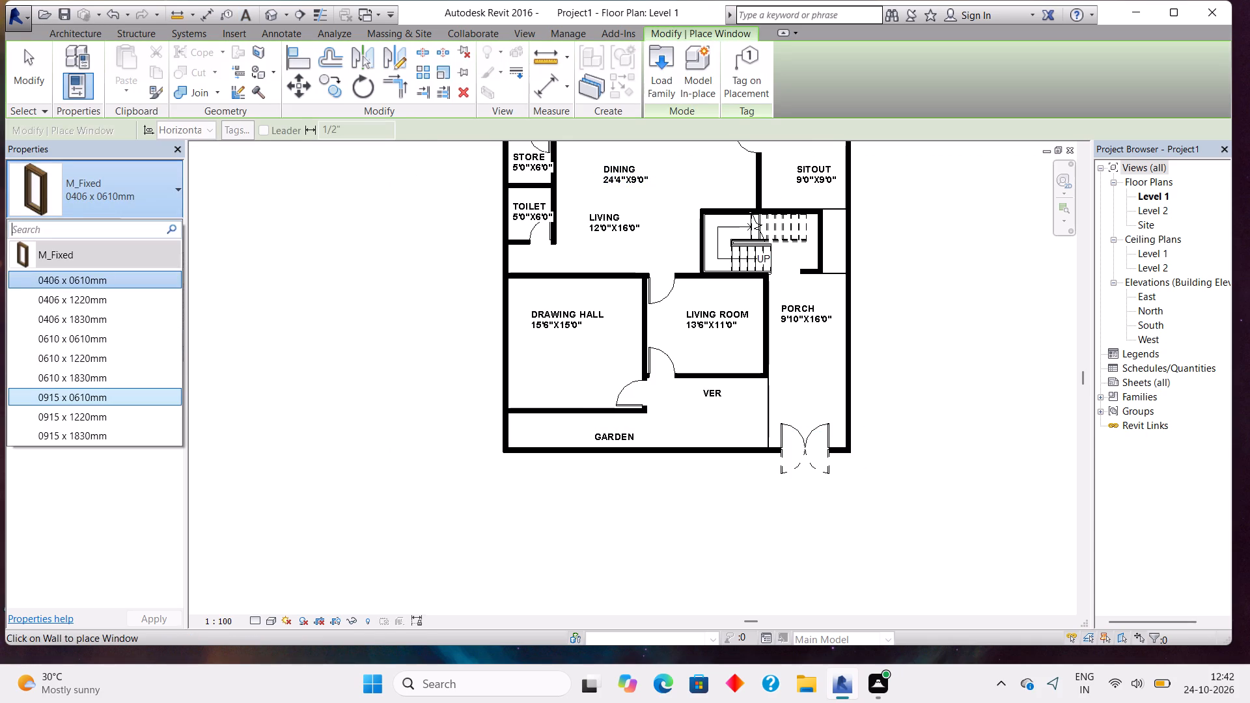
left_click(111, 402)
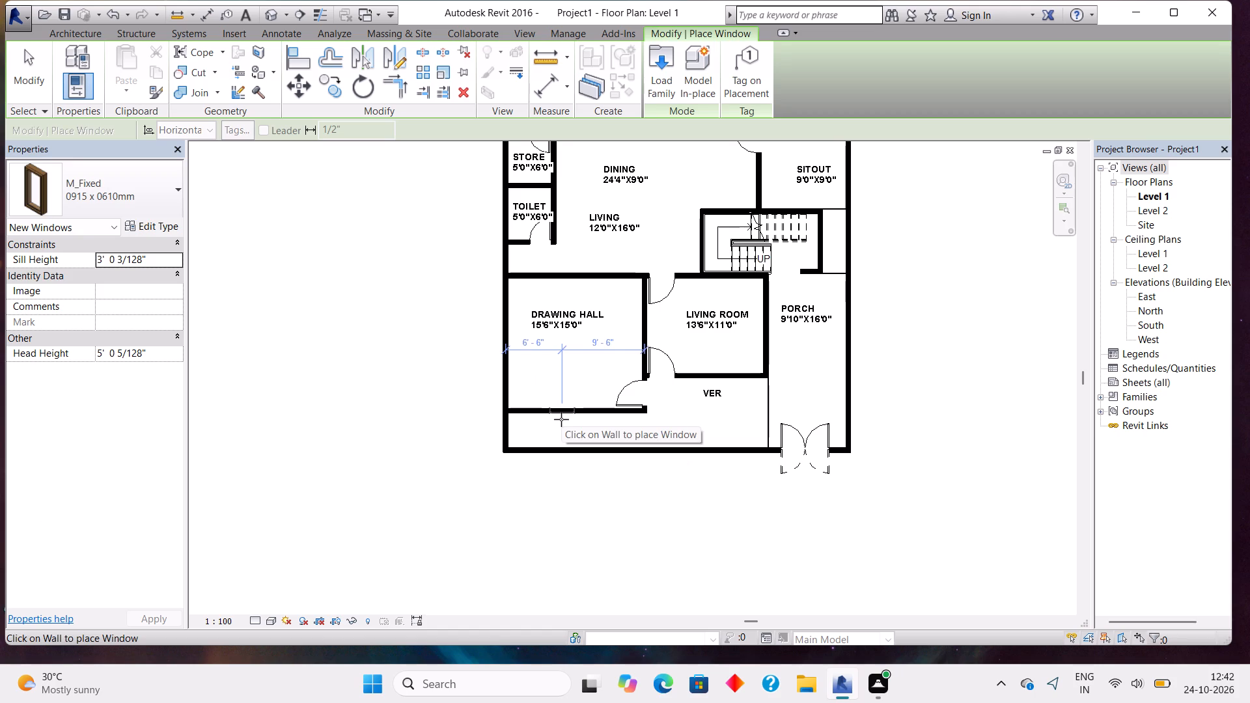
left_click(561, 419)
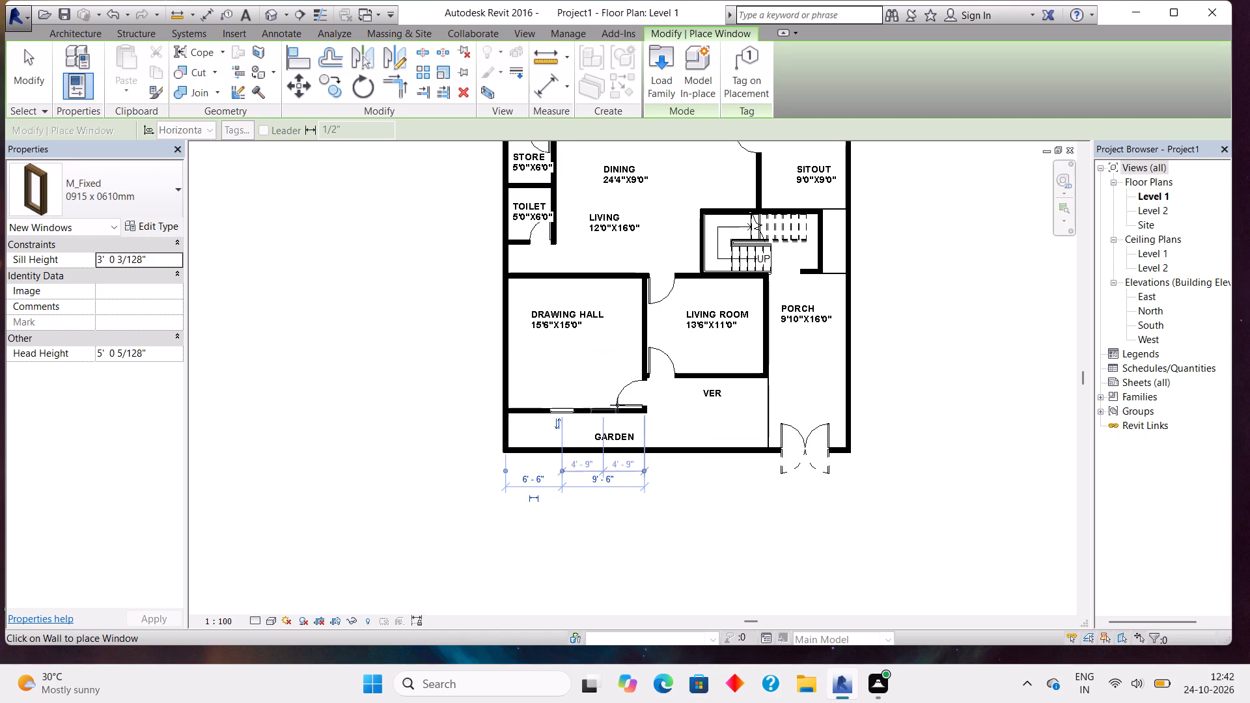
left_click(718, 378)
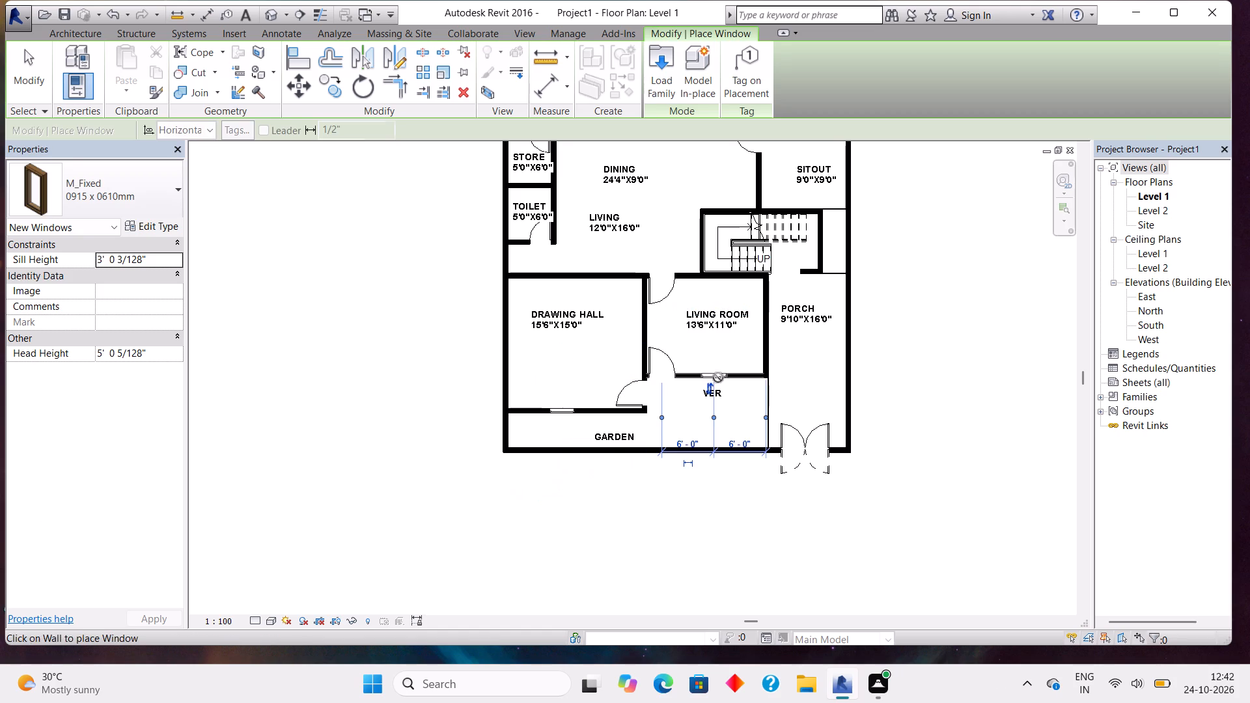
left_click(764, 327)
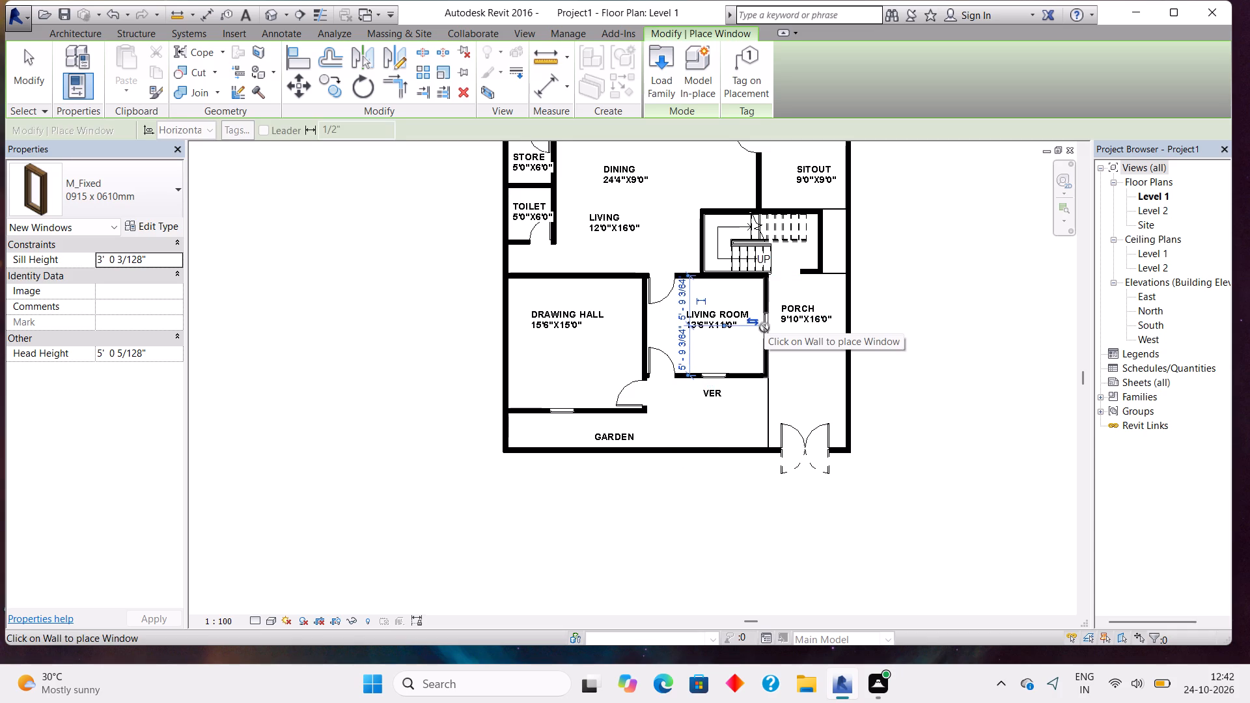
left_click(826, 247)
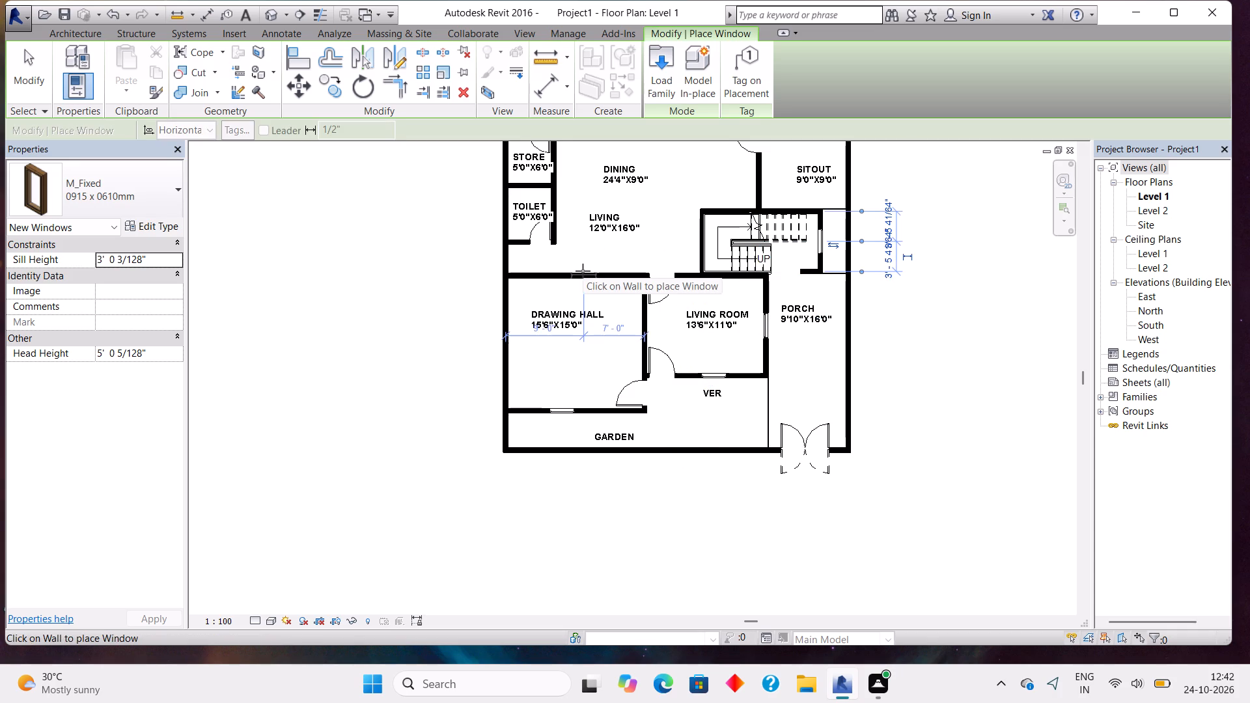
middle_click_drag(596, 259, 592, 334)
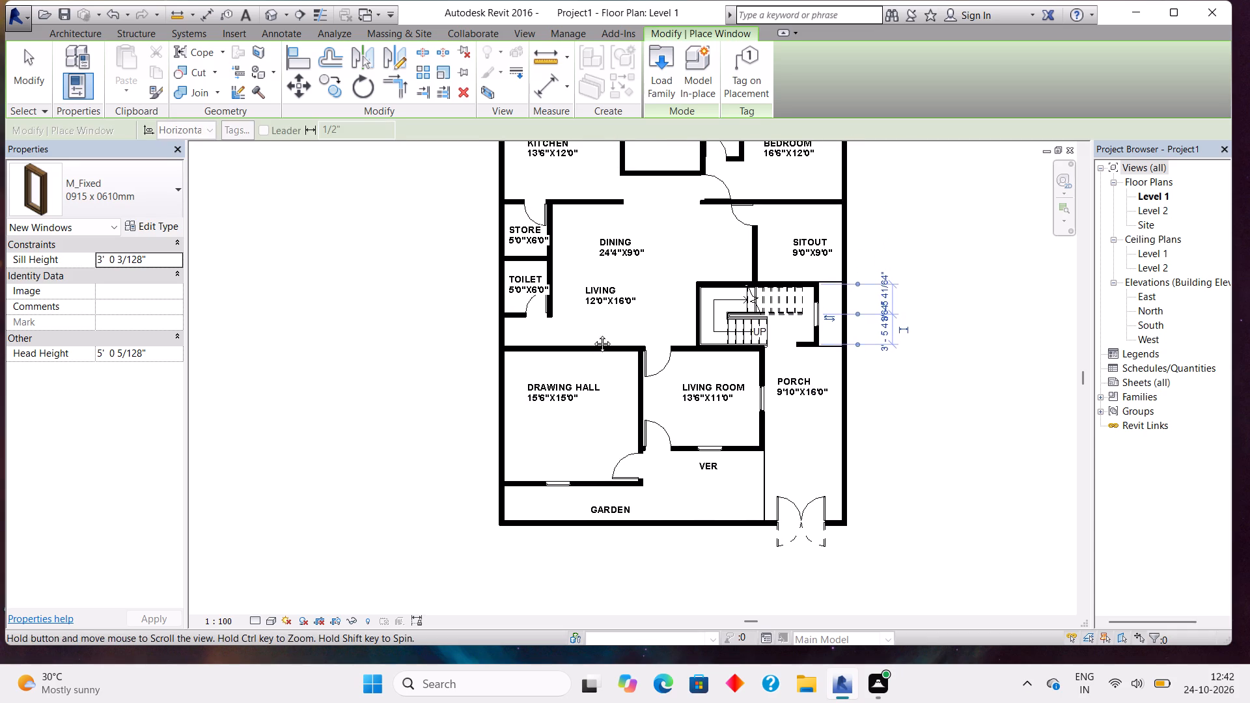
middle_click_drag(592, 334, 607, 401)
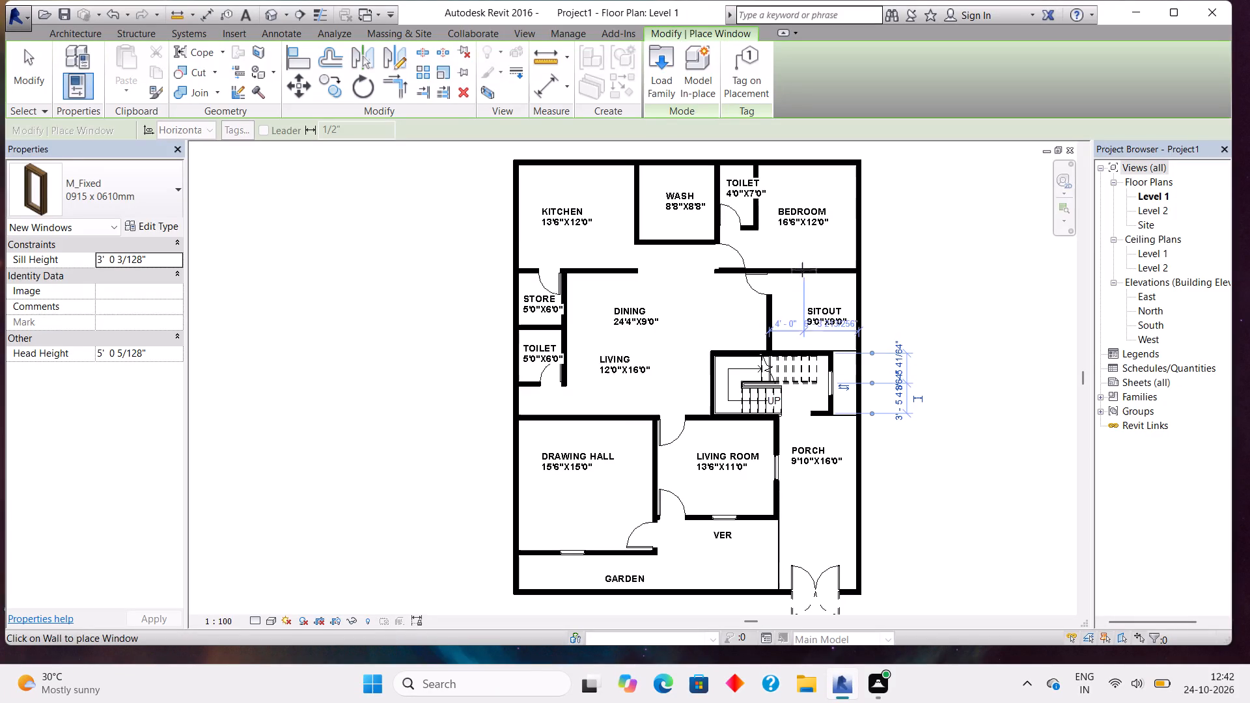
left_click(812, 275)
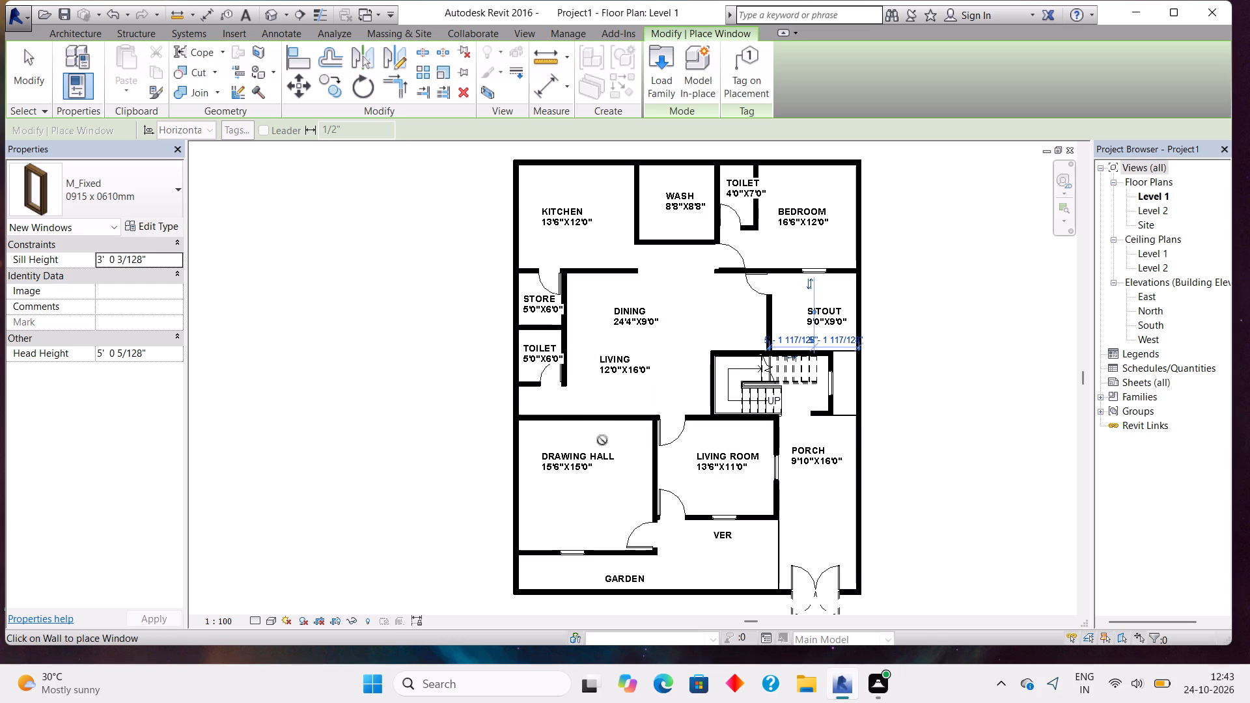
key("Escape")
key("Escape")
key("Escape")
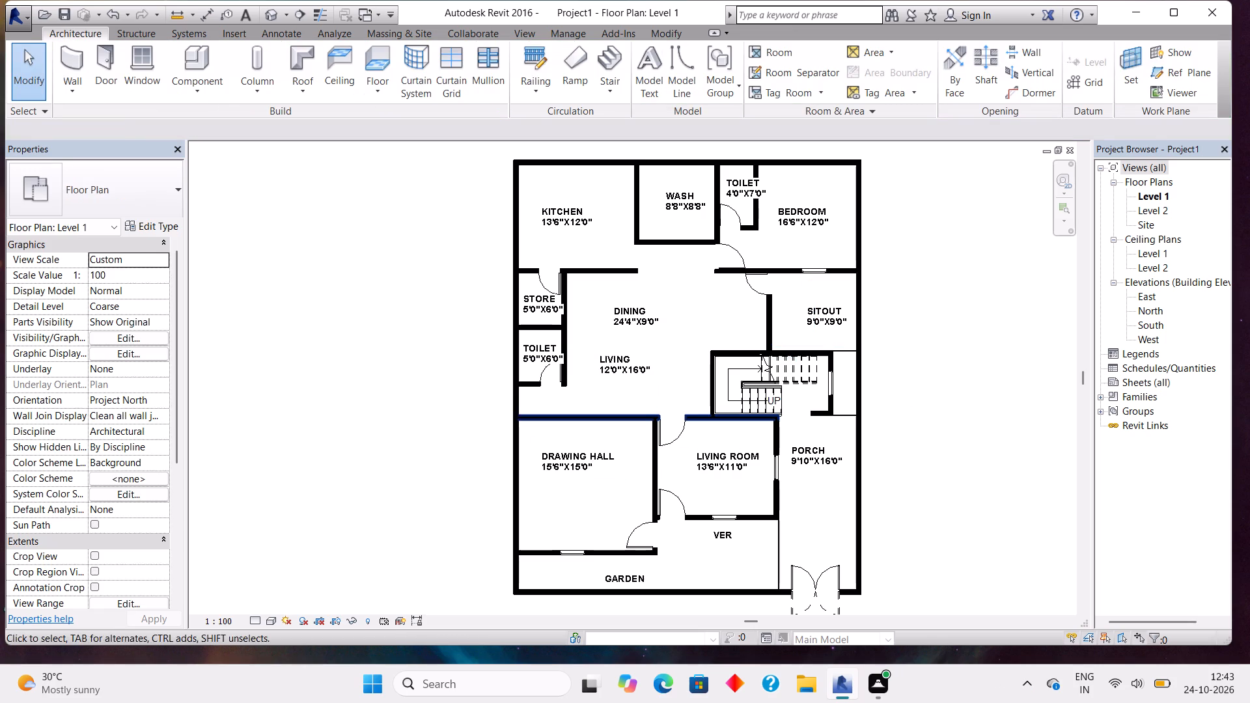
Delete the long horizontal wall separating the LIVING area from the drawing hall and living room.
left_click(624, 417)
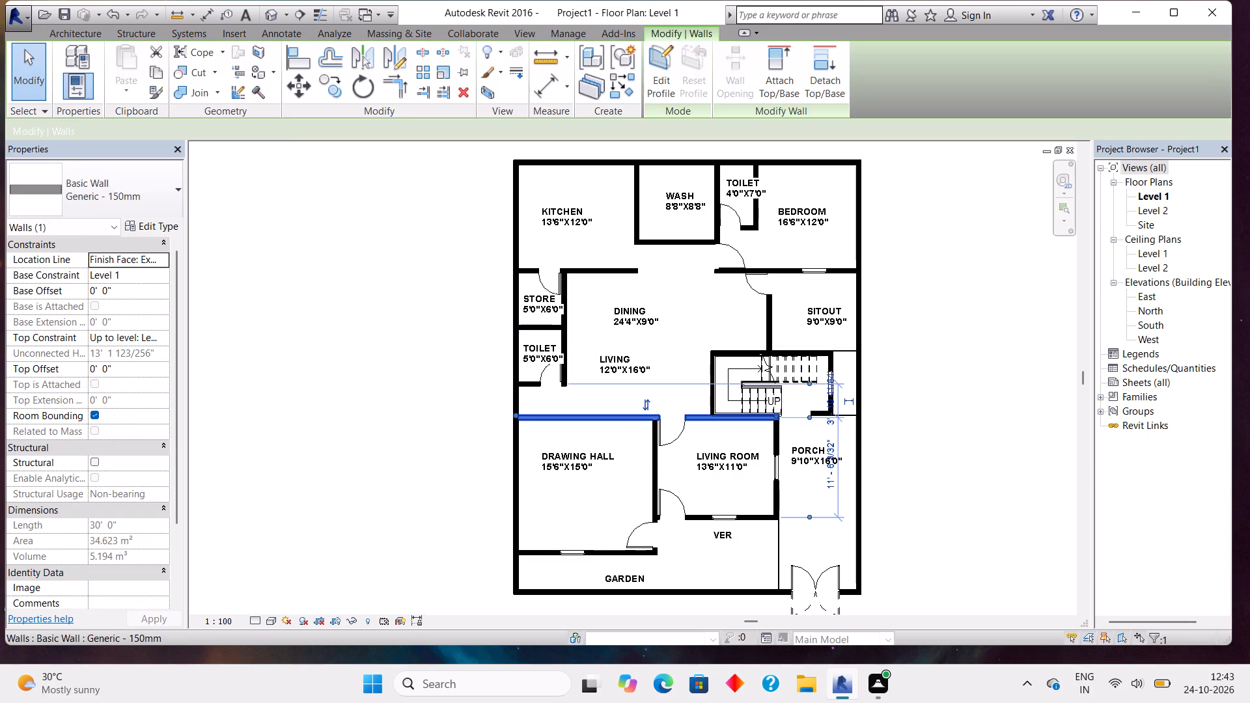
key("Delete")
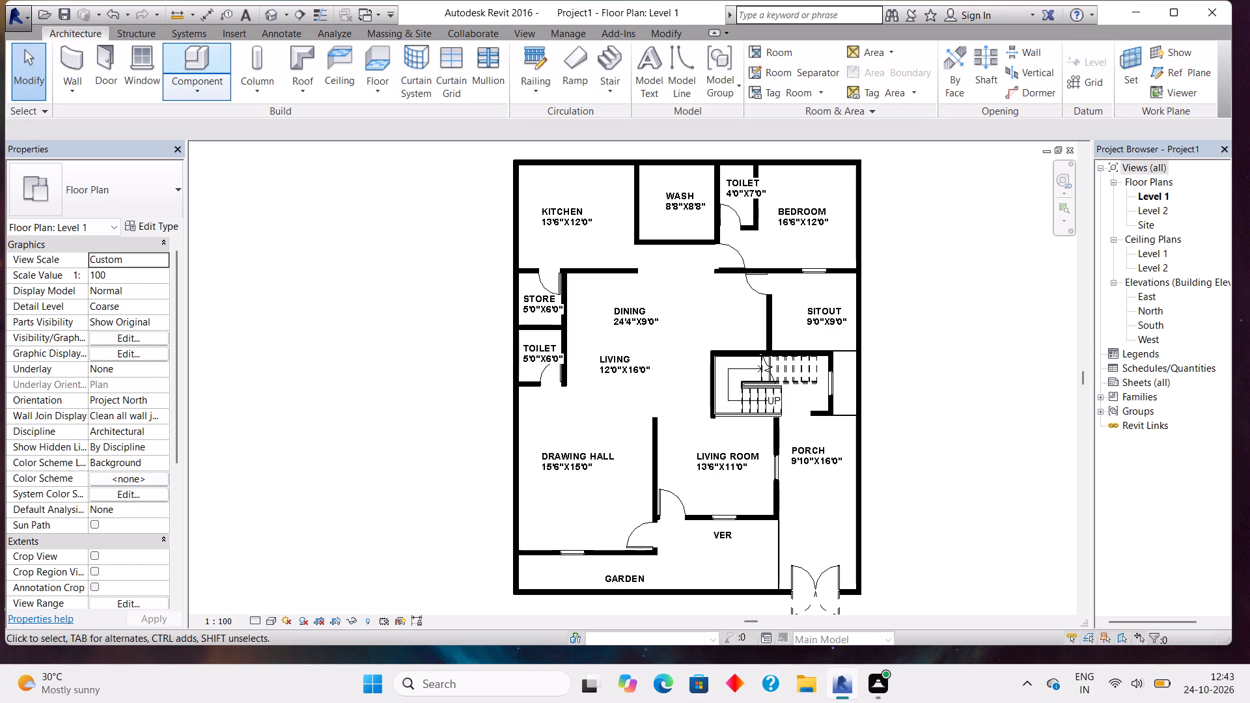
Draw a Generic - 150mm wall about 9'-9" long from the outer wall along the drawing hall's LIVING side, leaving an opening.
left_click(74, 57)
scroll(522, 465, "up", 6)
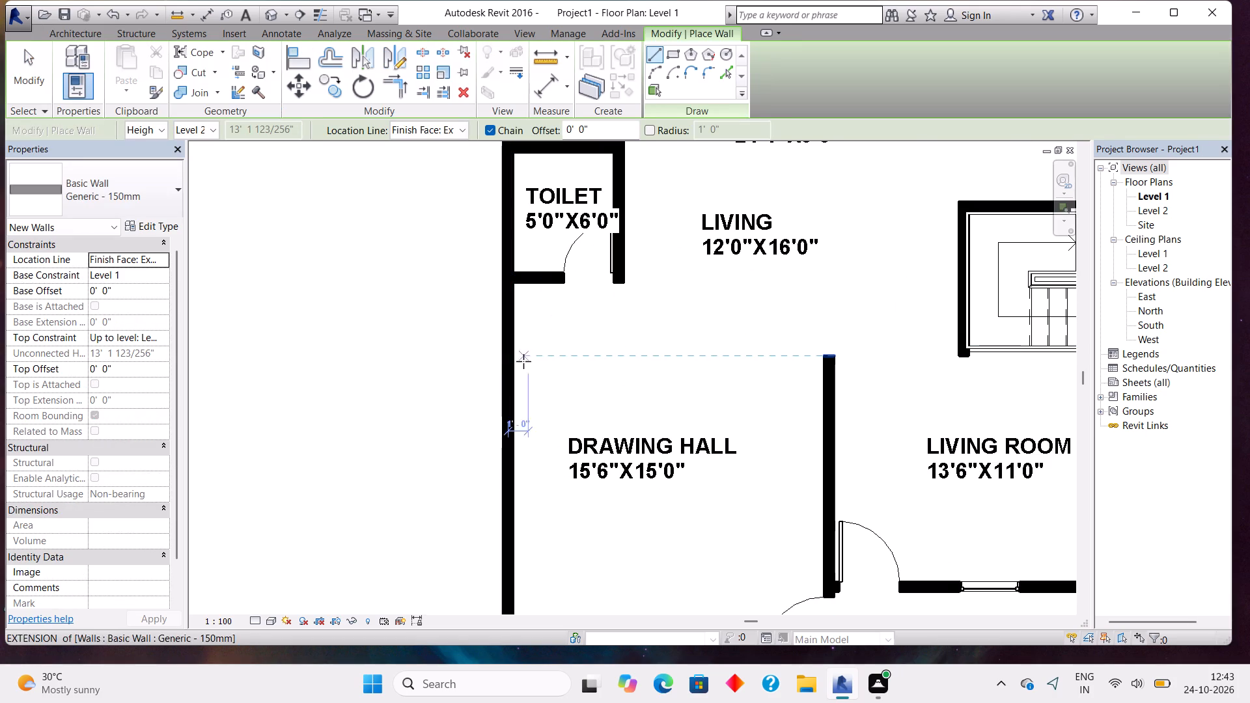
left_click(518, 361)
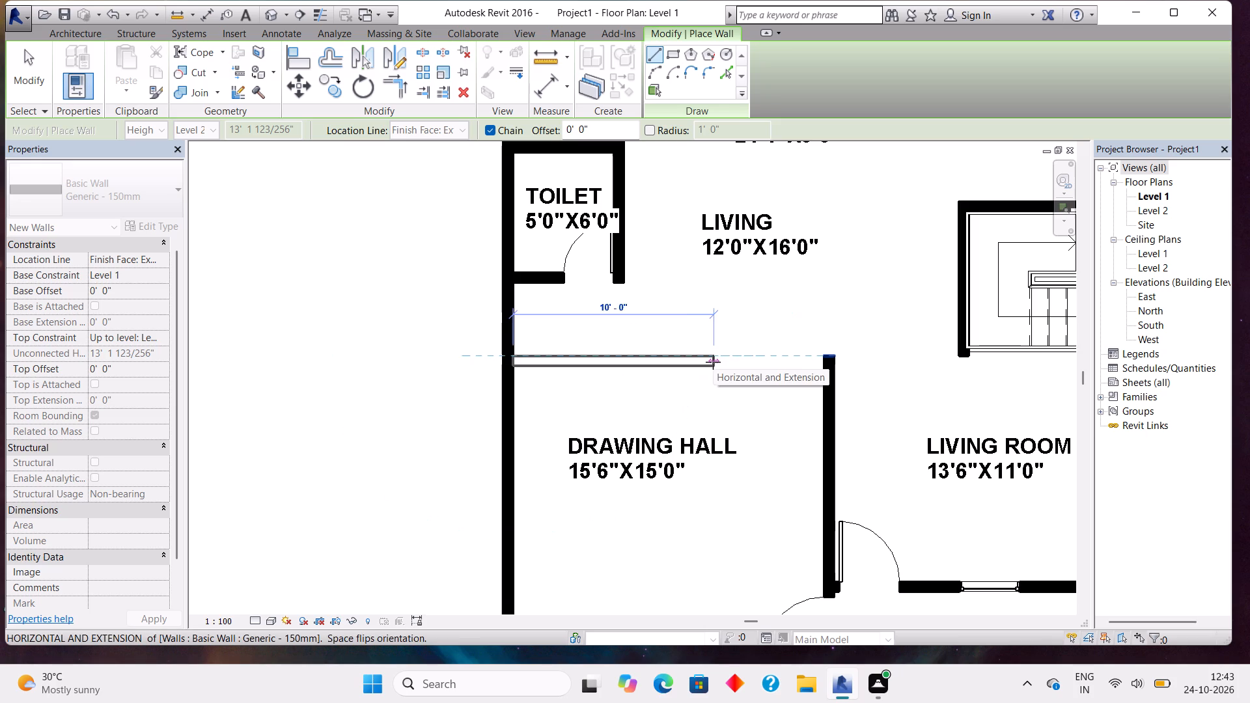
left_click(706, 362)
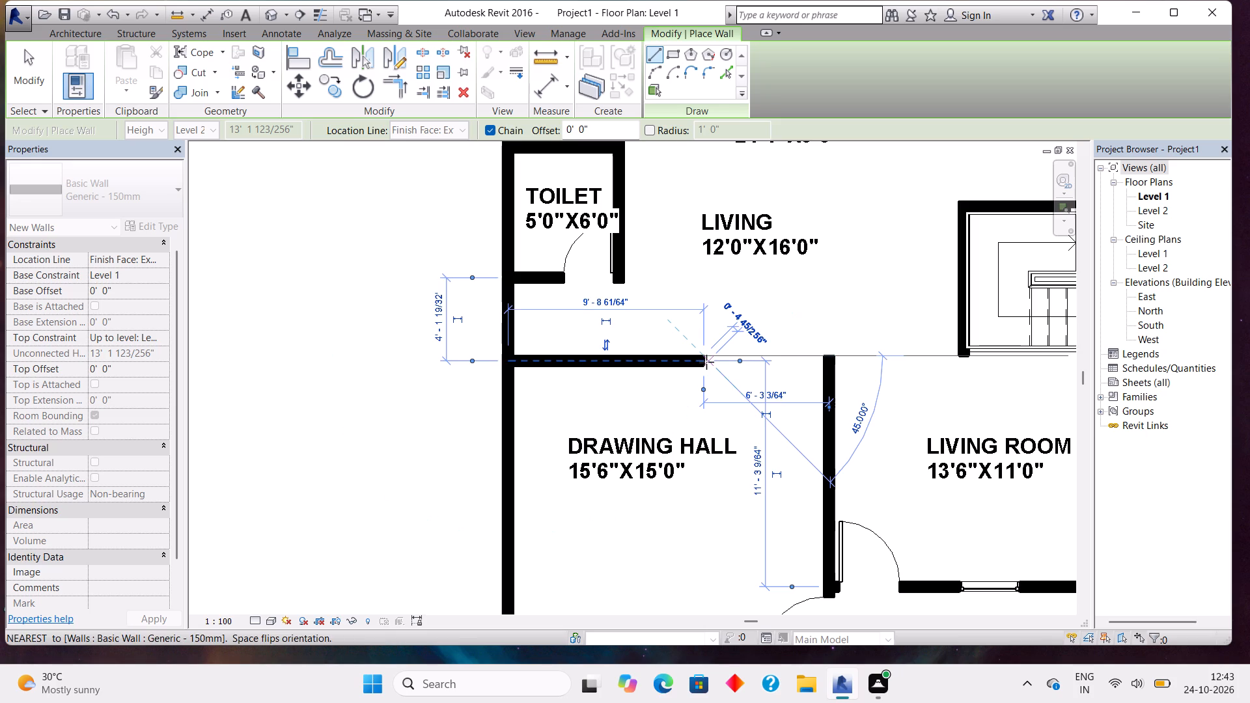
key("Escape")
scroll(706, 362, "down", 5)
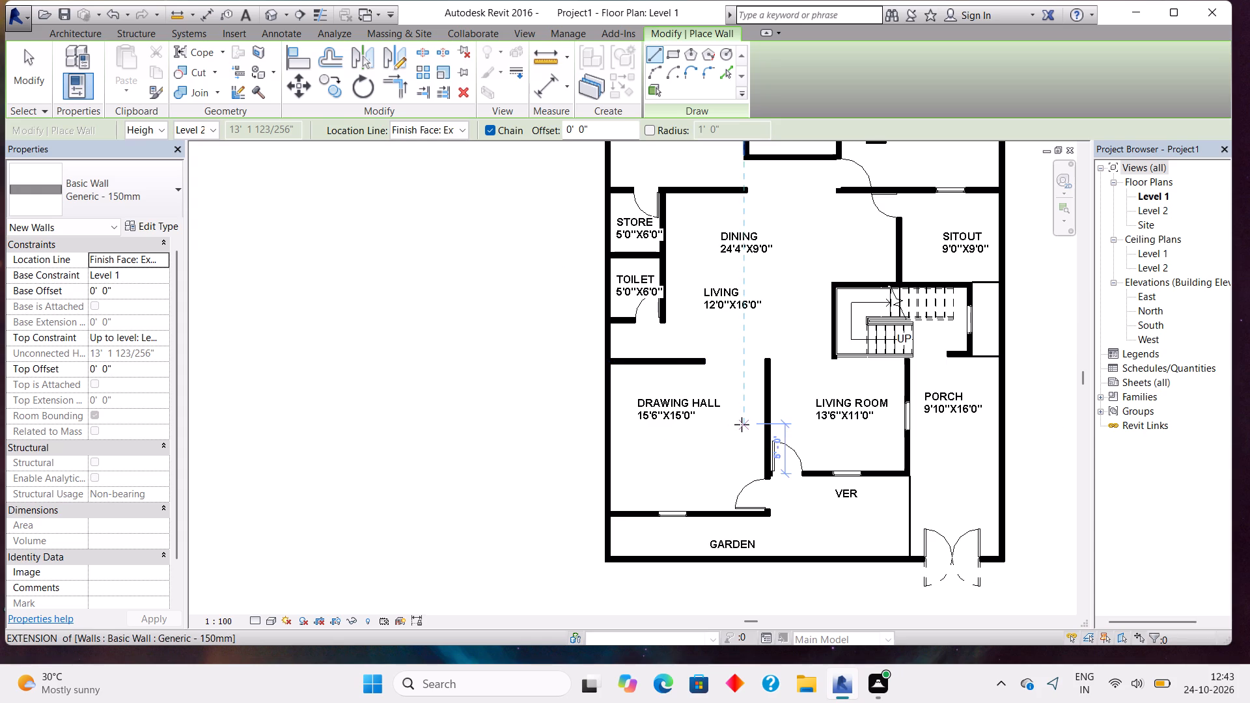
scroll(742, 424, "down", 3)
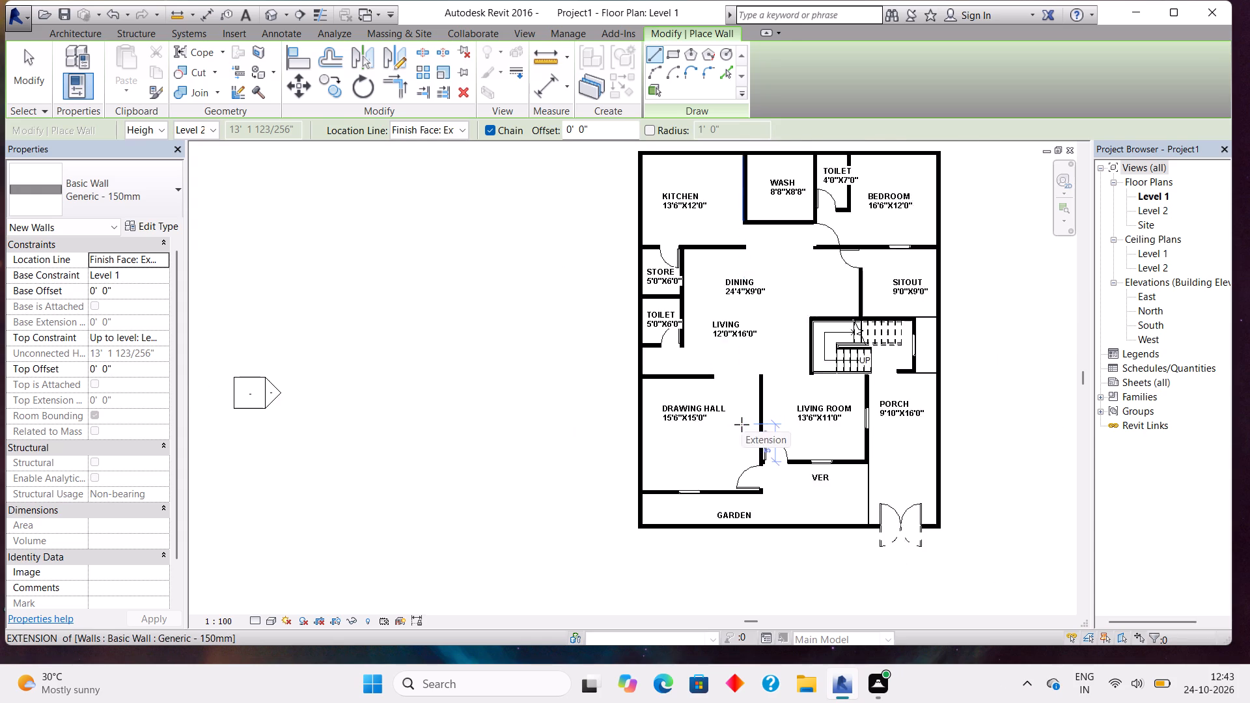
scroll(497, 327, "down", 1)
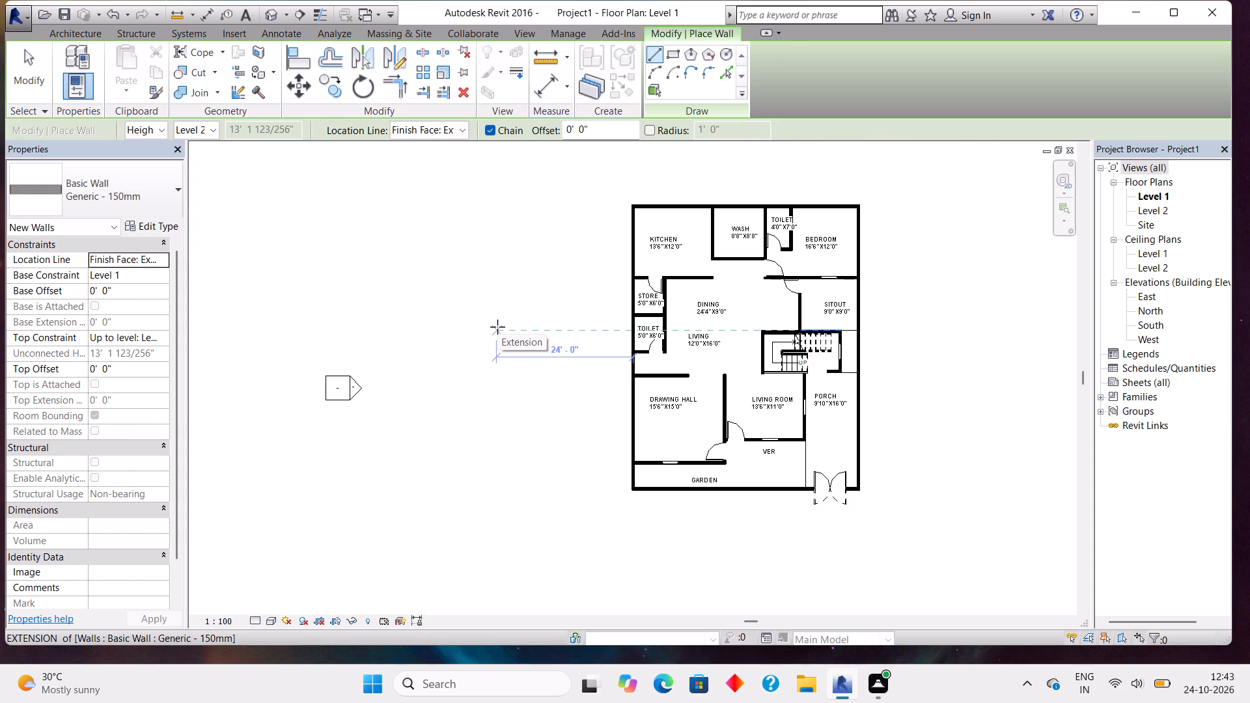
scroll(497, 327, "up", 2)
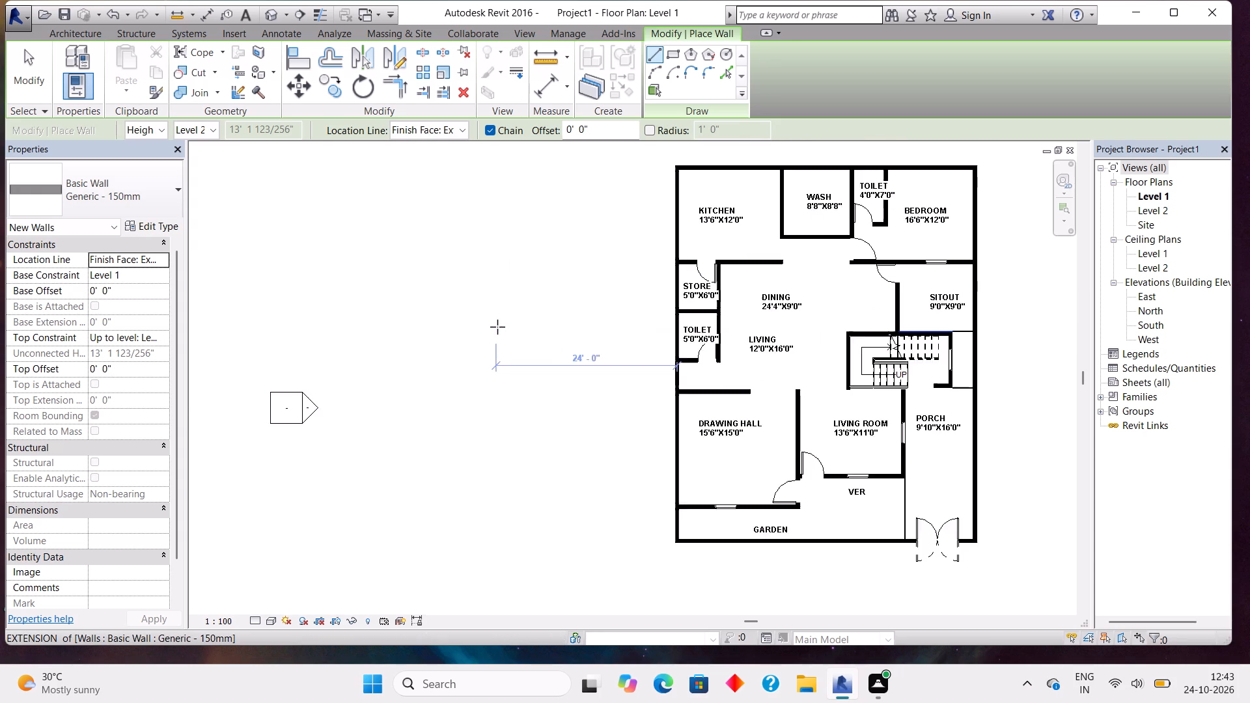
scroll(497, 327, "down", 2)
middle_click_drag(515, 312, 410, 340)
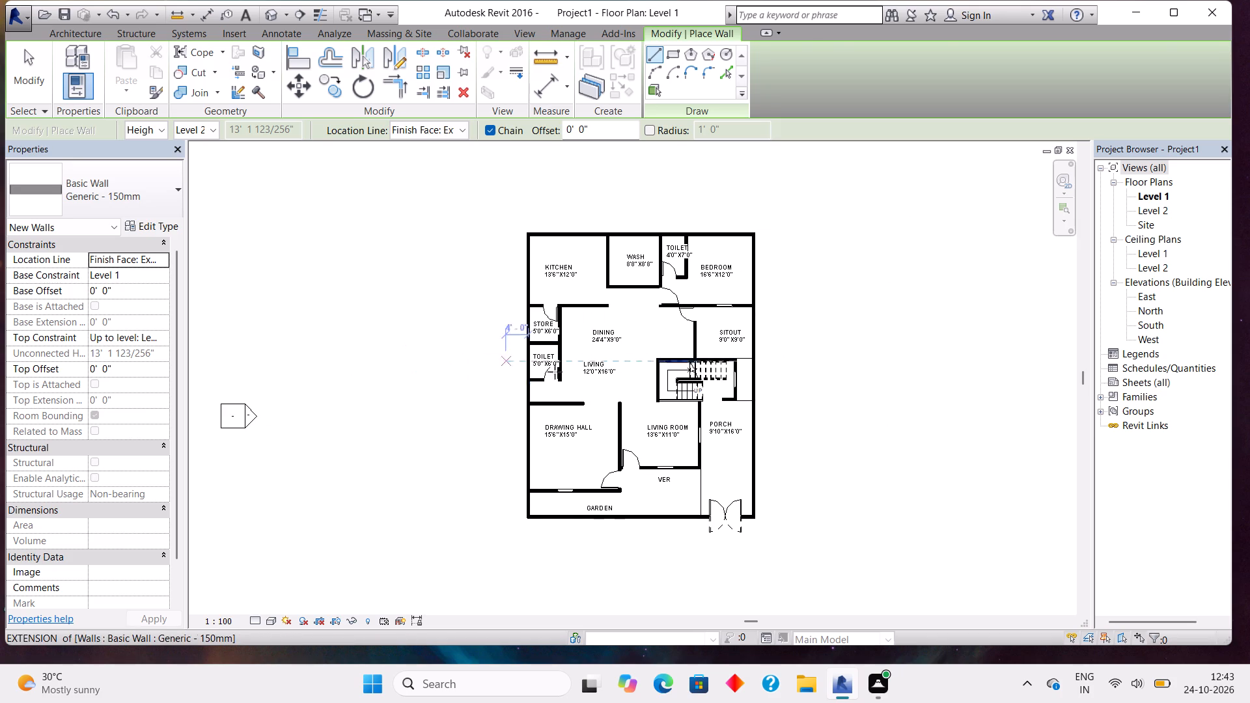
key("Escape")
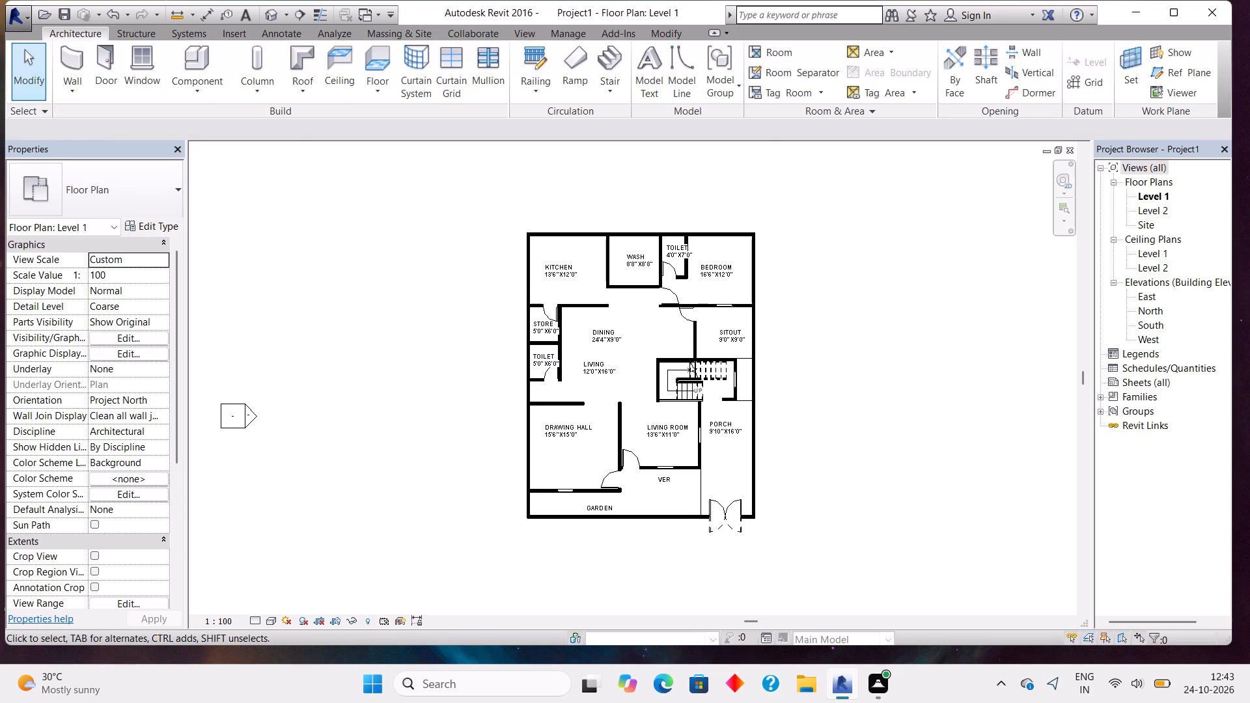
Save the project in the Documents folder with the file name R22.
left_click(19, 13)
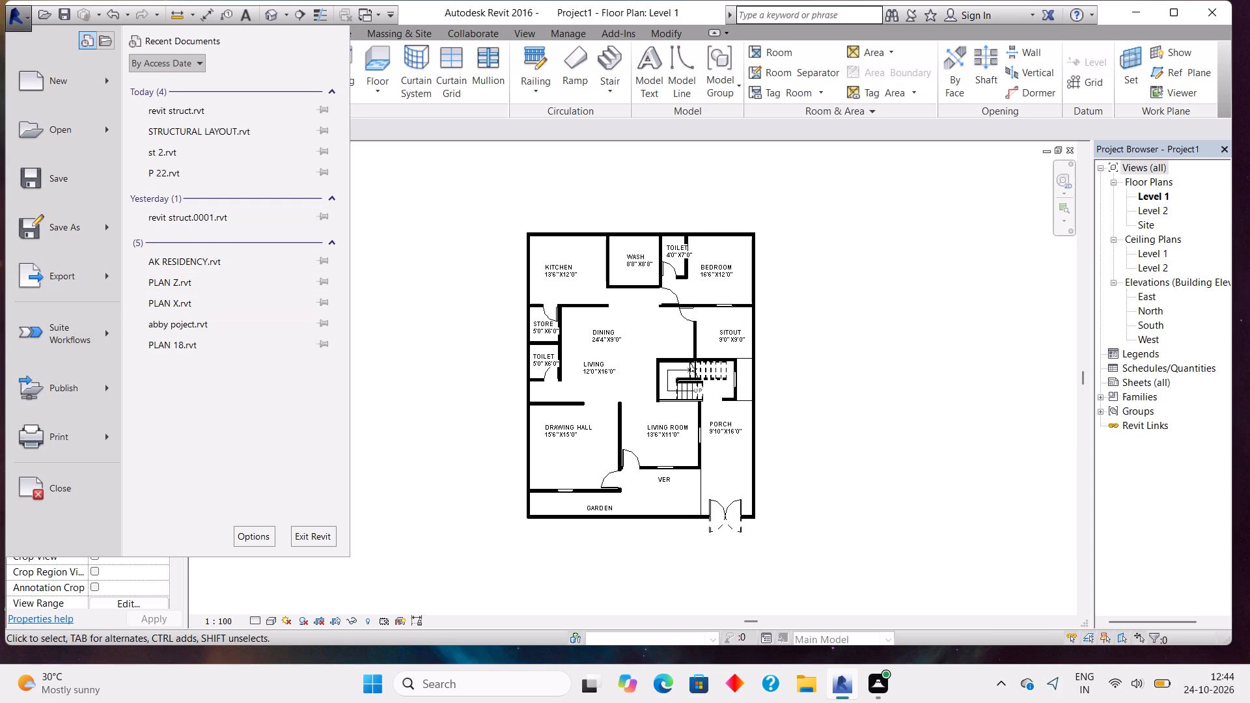
left_click(434, 272)
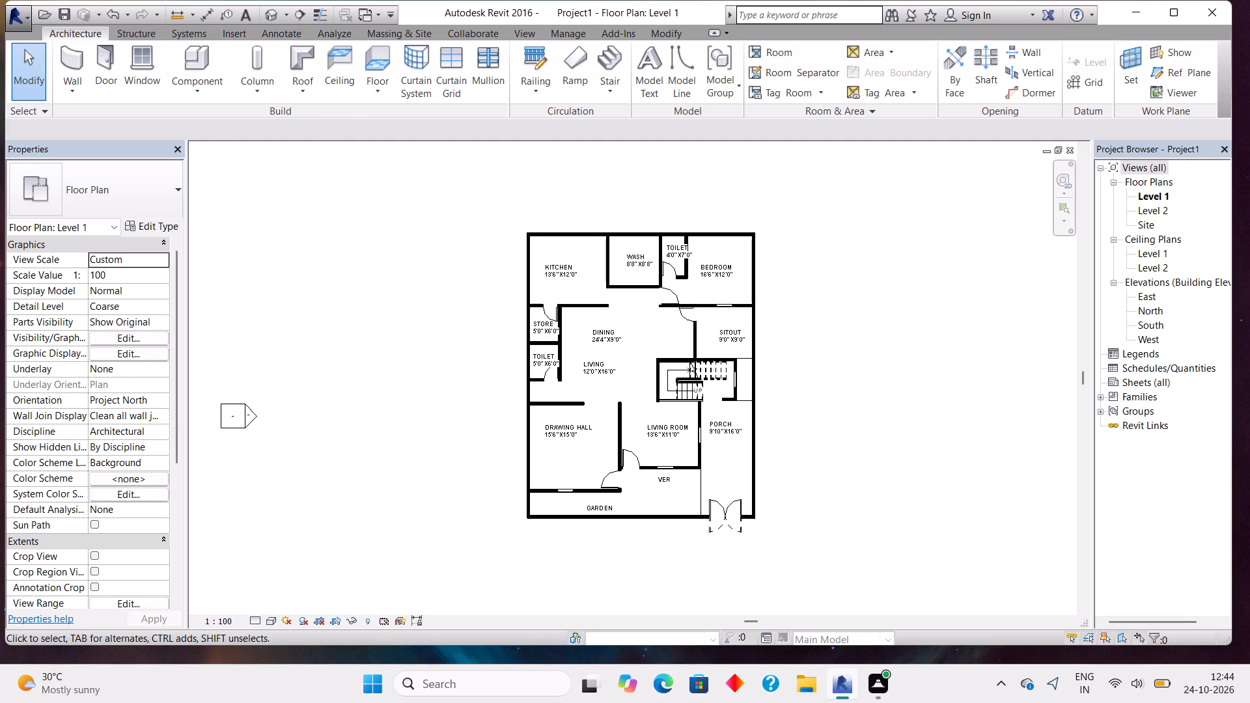
scroll(641, 467, "up", 2)
scroll(673, 370, "up", 1)
middle_click_drag(673, 370, 665, 404)
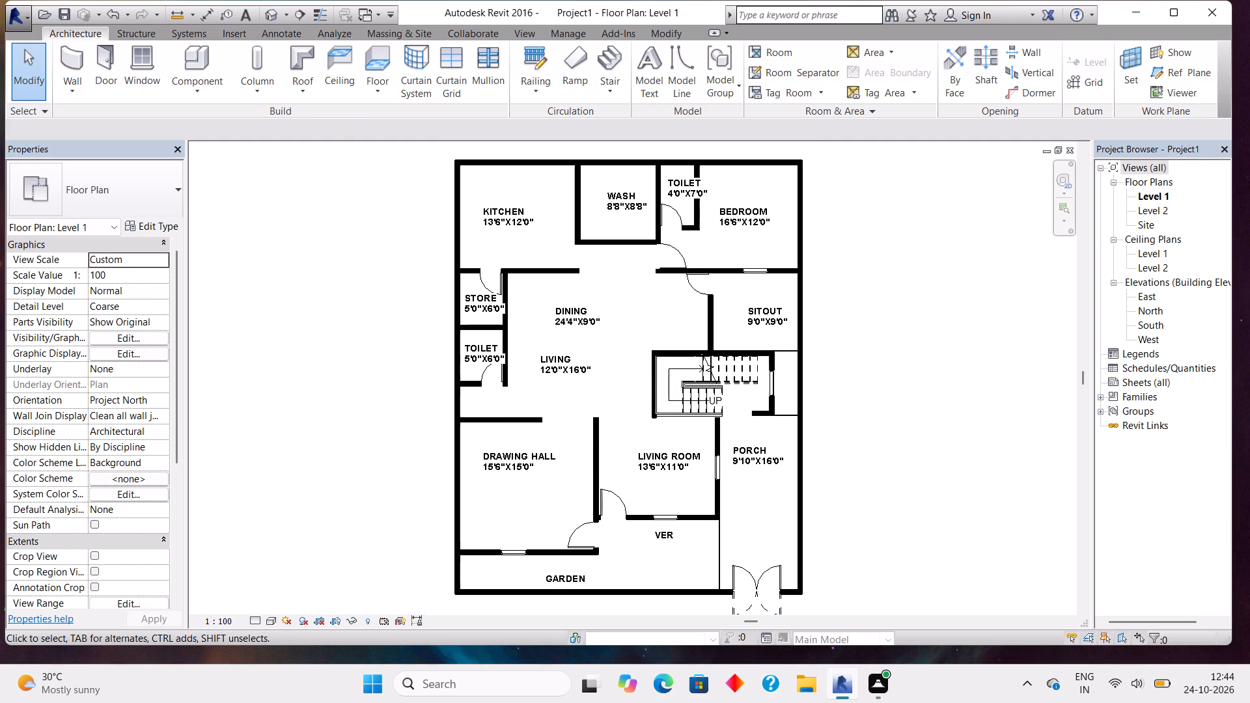
left_click(67, 11)
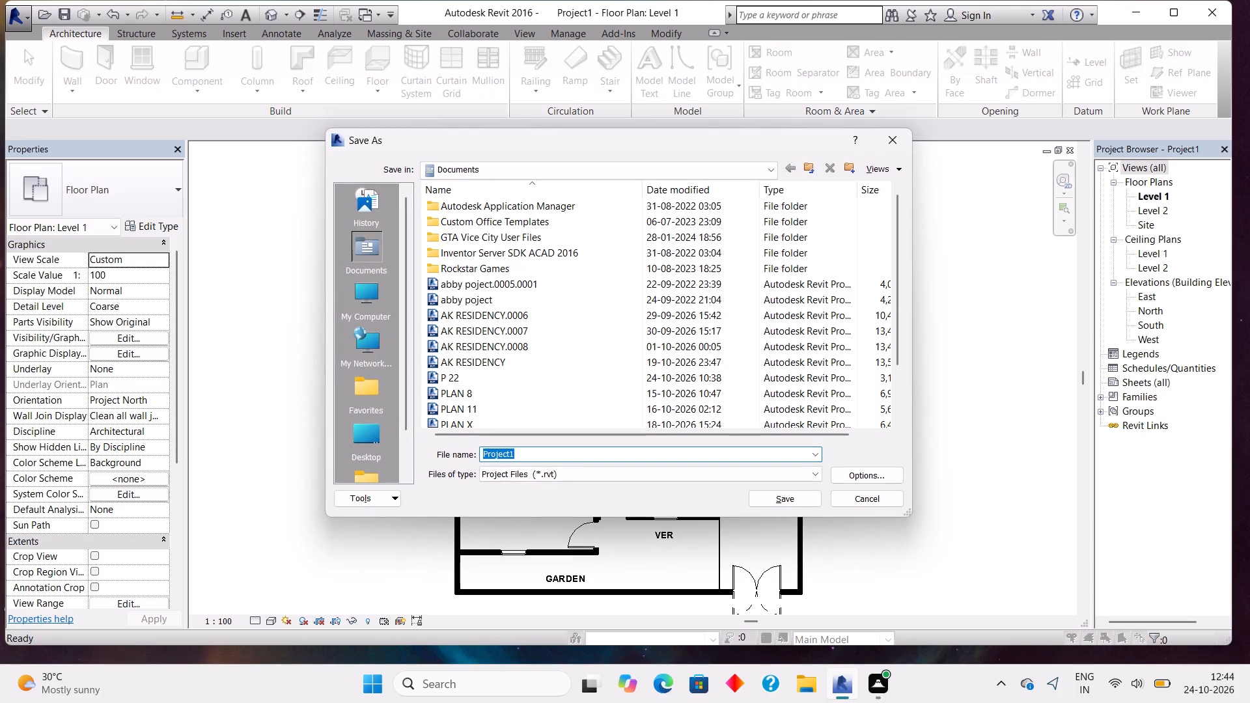
key("BackSpace")
type("R22")
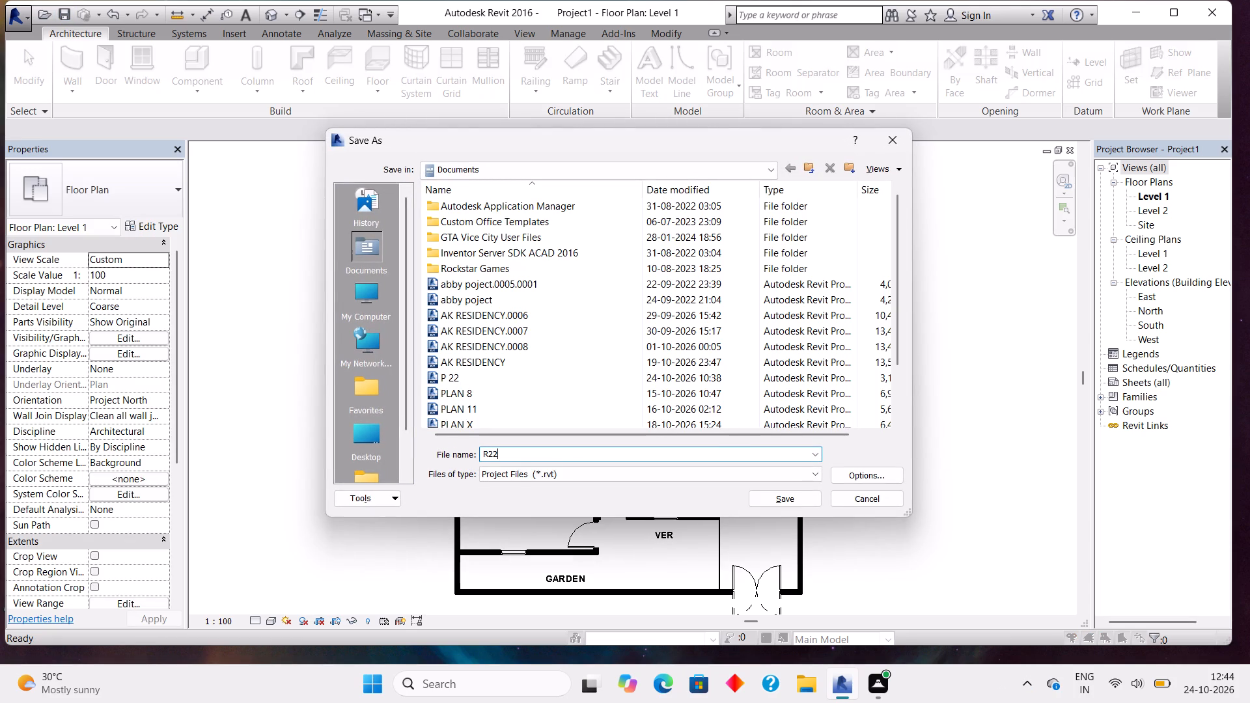
left_click(792, 501)
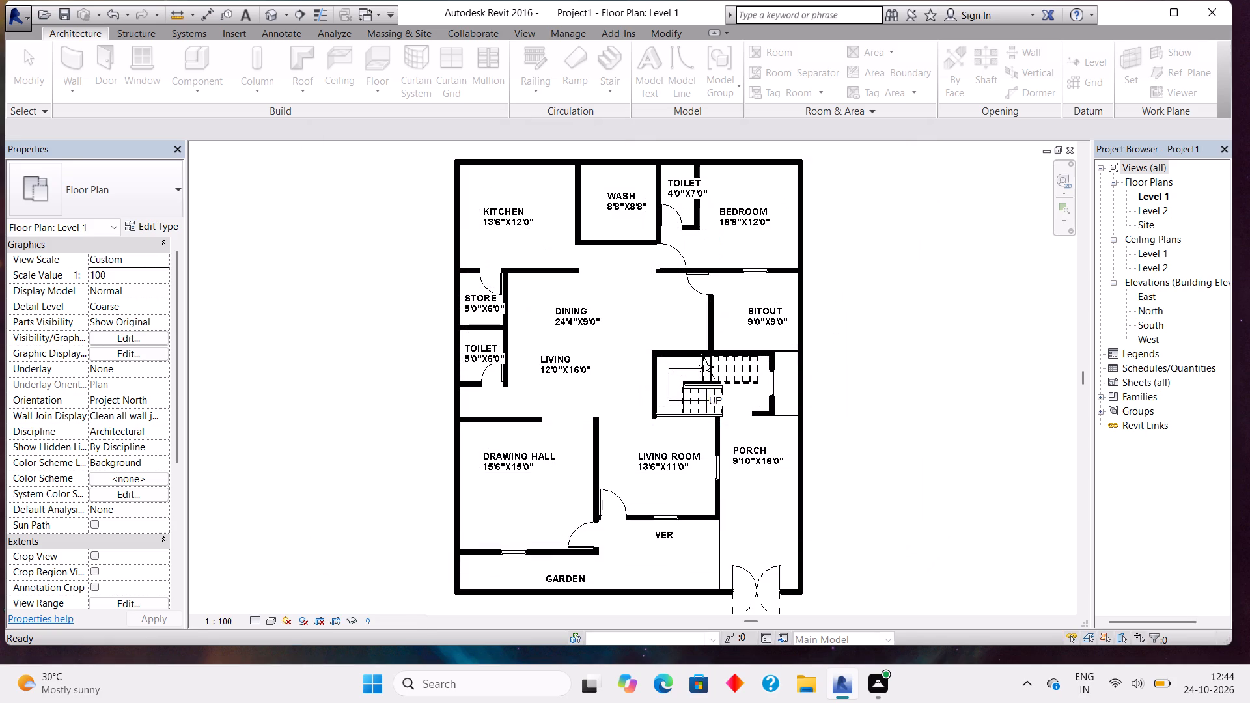